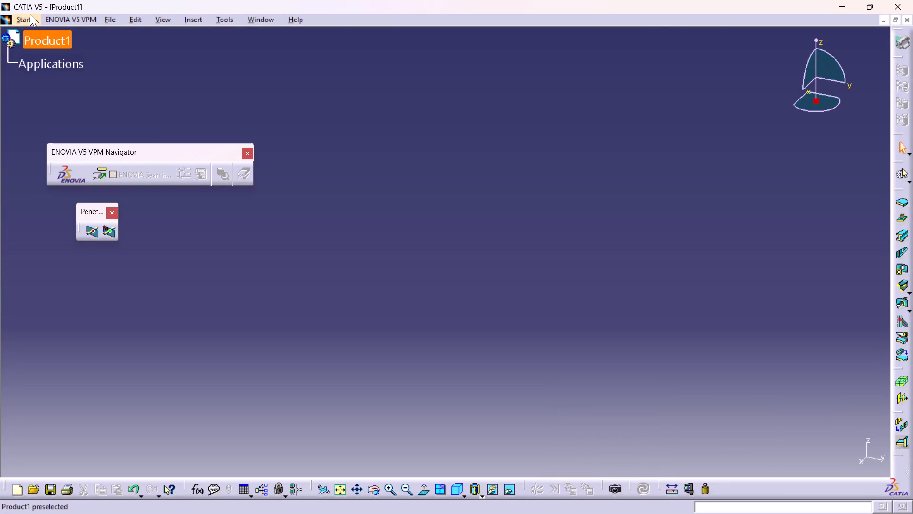
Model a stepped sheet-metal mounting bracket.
Close the empty Product1 document.
click(909, 19)
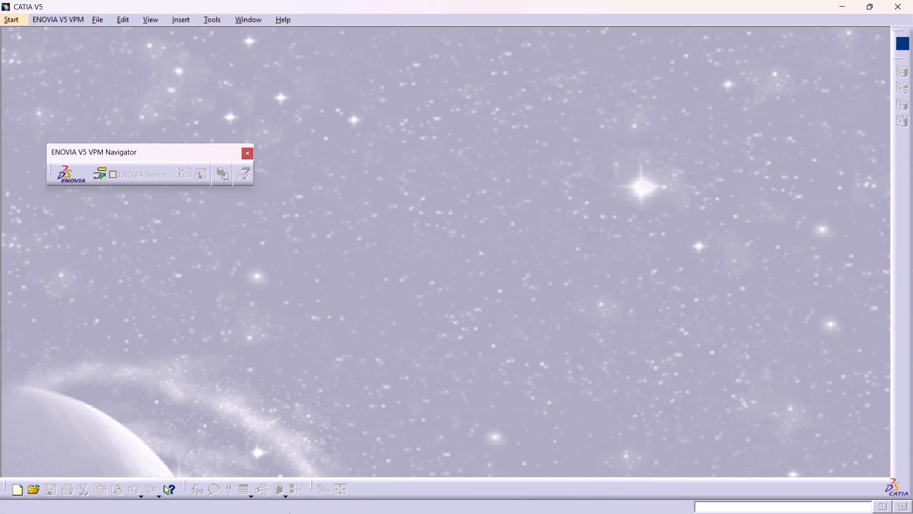
Create a new part named Part1 in the Generative Sheetmetal Design workbench, with hybrid design enabled.
click(8, 16)
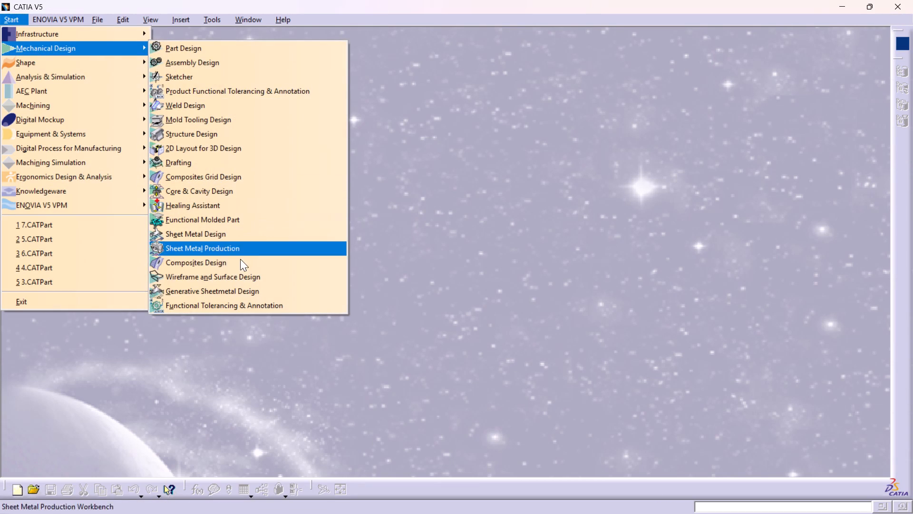
click(211, 297)
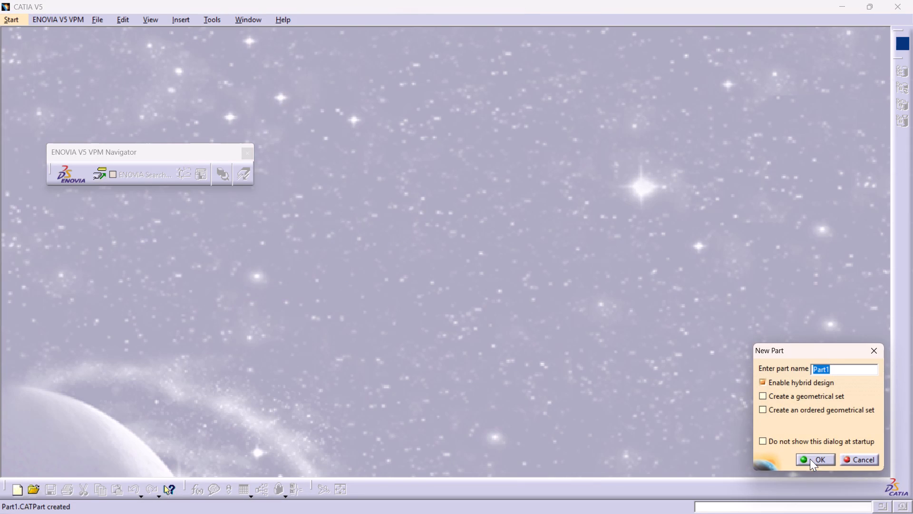
click(810, 458)
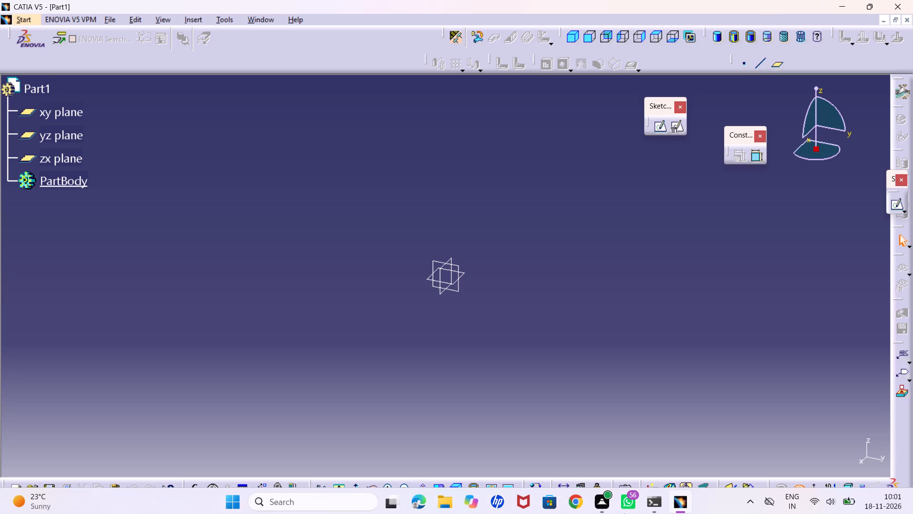
Create a positioned sketch on the xy plane with its axes swapped and the V direction reversed.
click(444, 296)
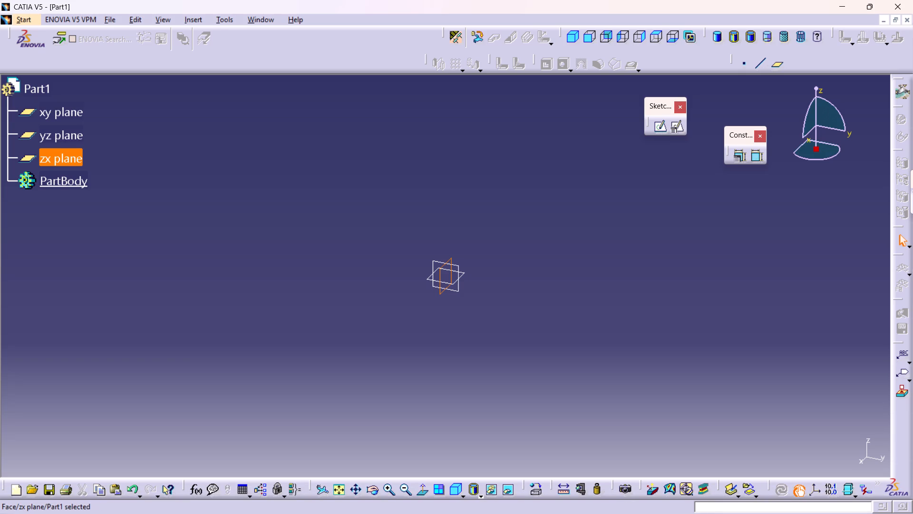
click(466, 274)
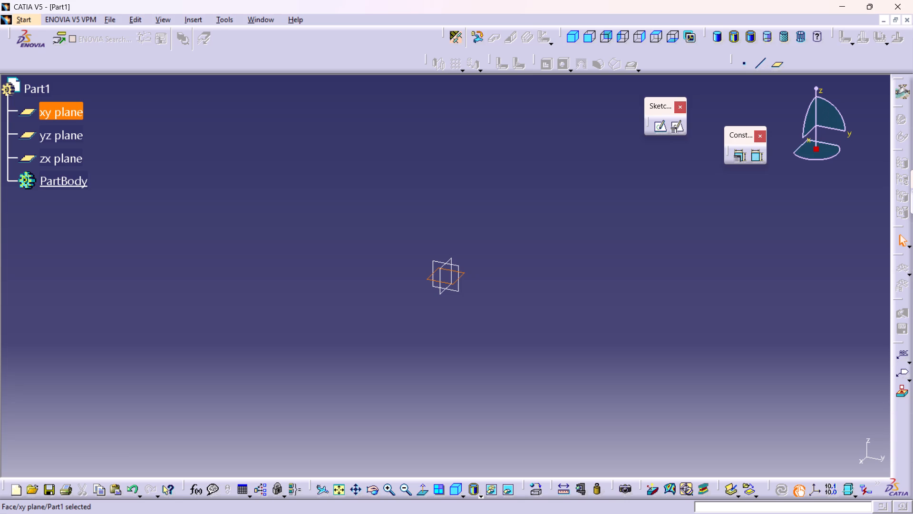
scroll(651, 71, up, 1)
click(683, 128)
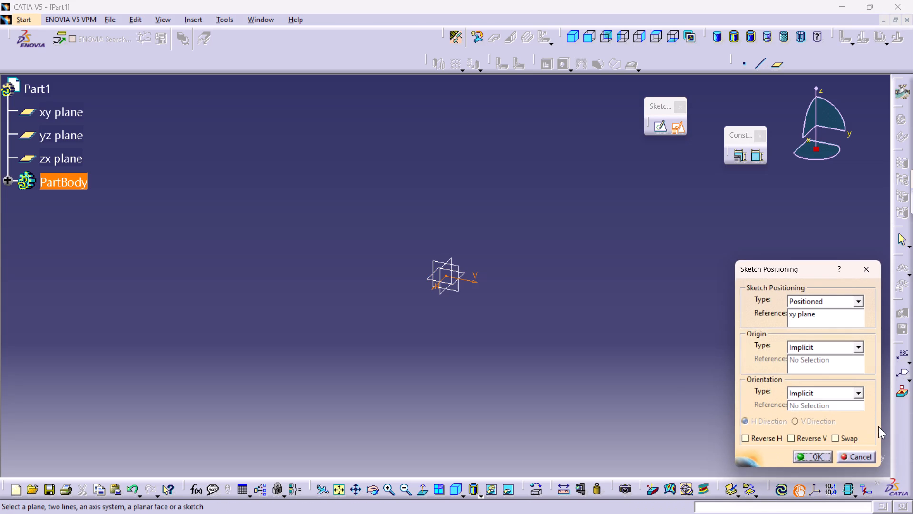
click(846, 435)
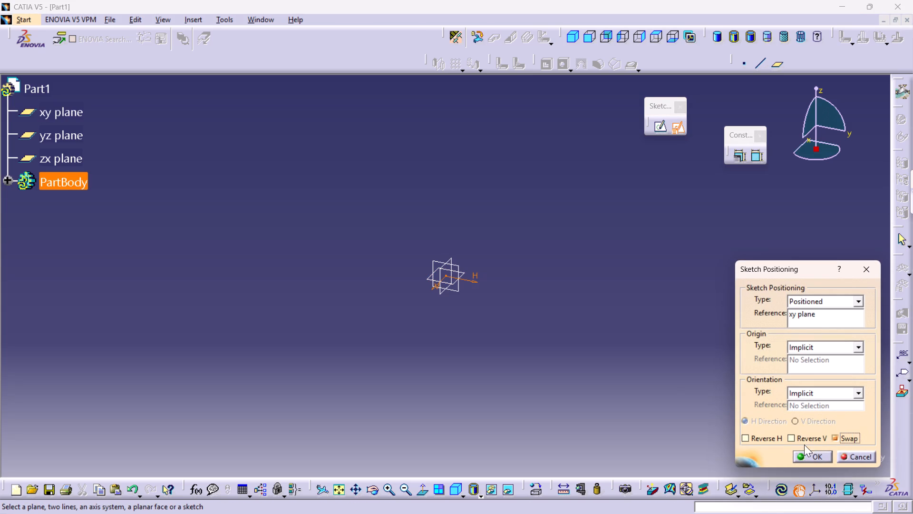
click(796, 436)
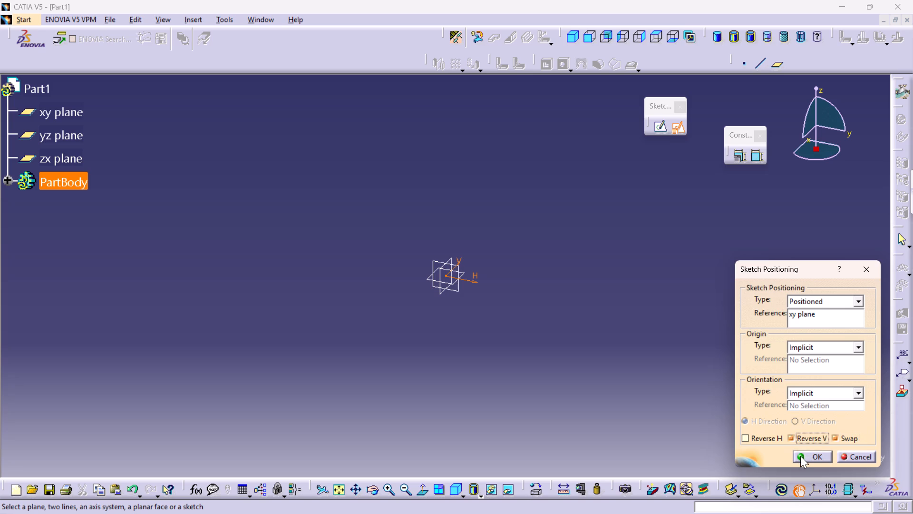
click(800, 456)
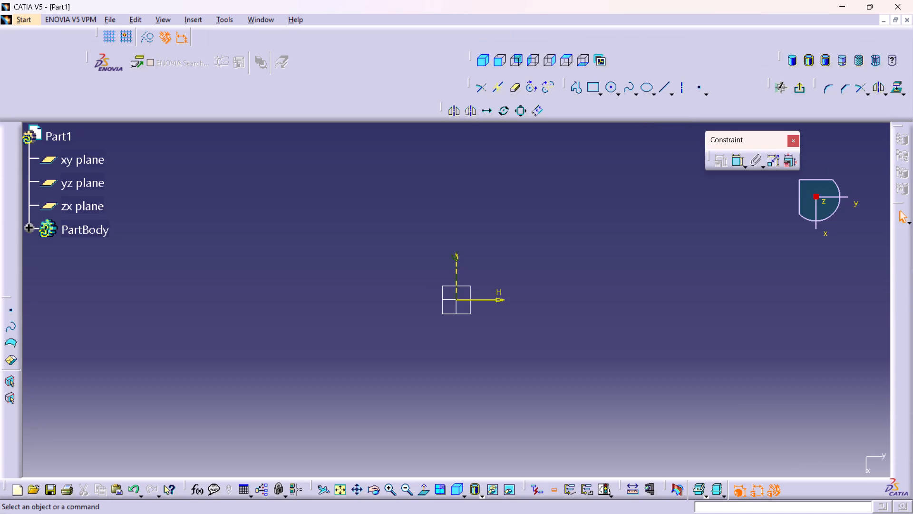
Sketch a stepped profile from the V axis: about 83 mm down, 143 mm along H, 21 mm up, 70 mm along H, and up again.
double_click(573, 86)
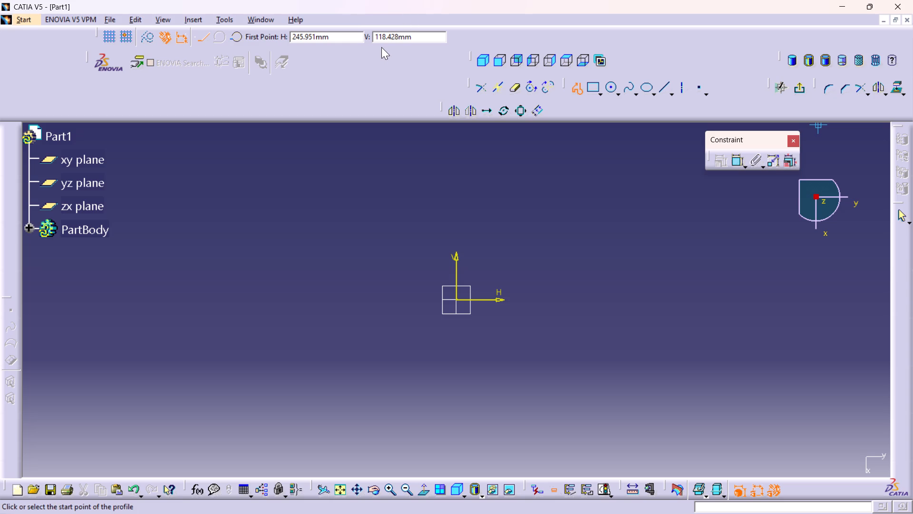
click(454, 237)
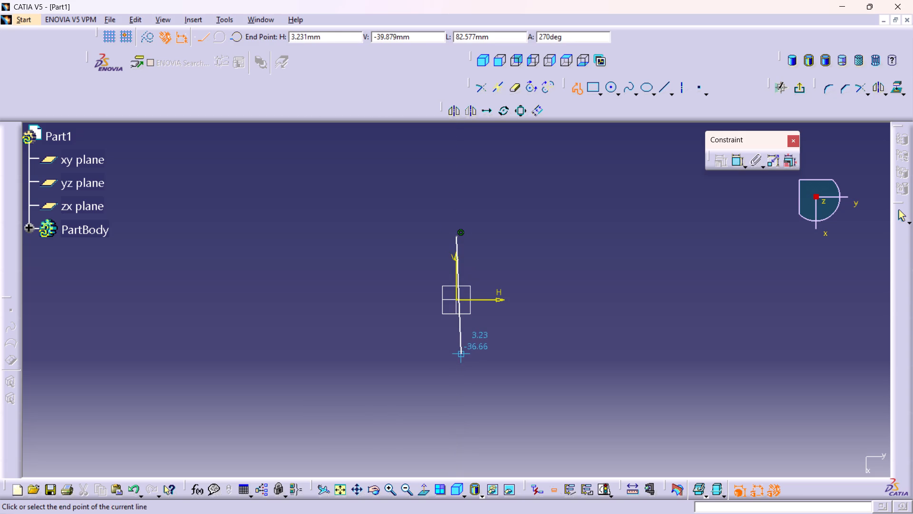
click(458, 360)
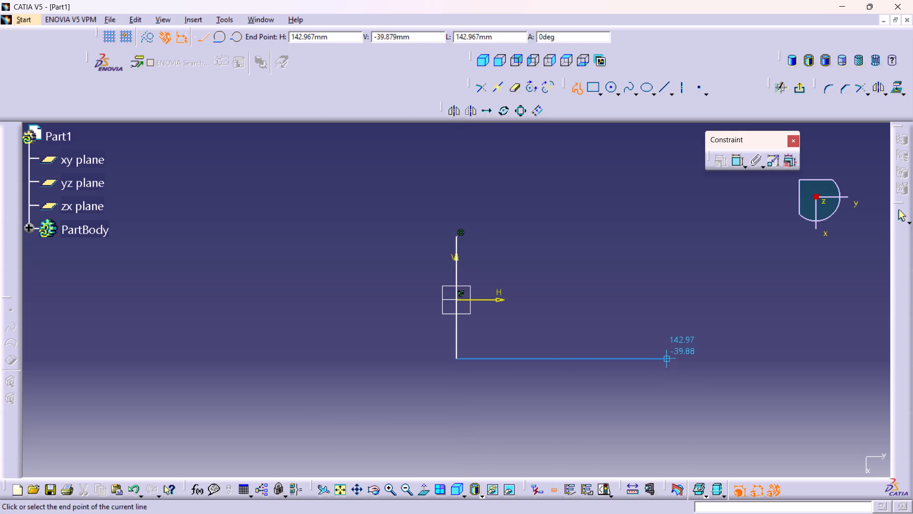
click(667, 359)
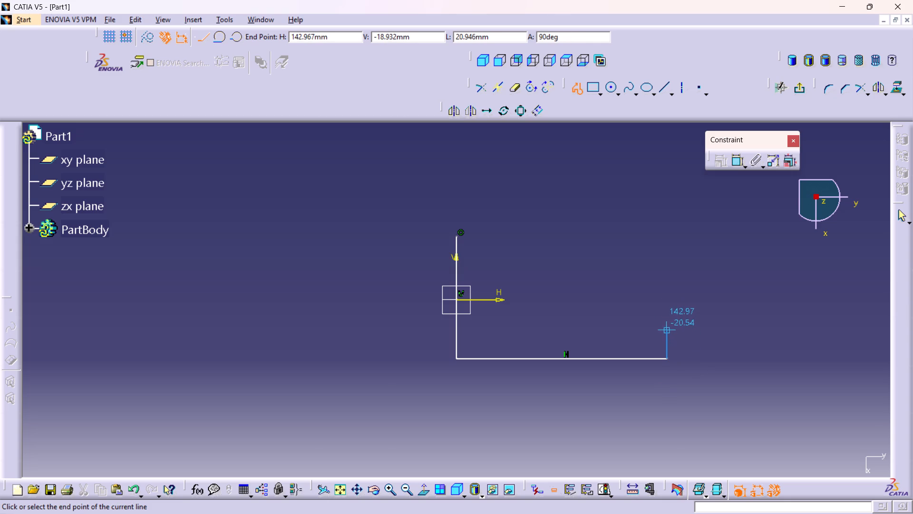
click(667, 328)
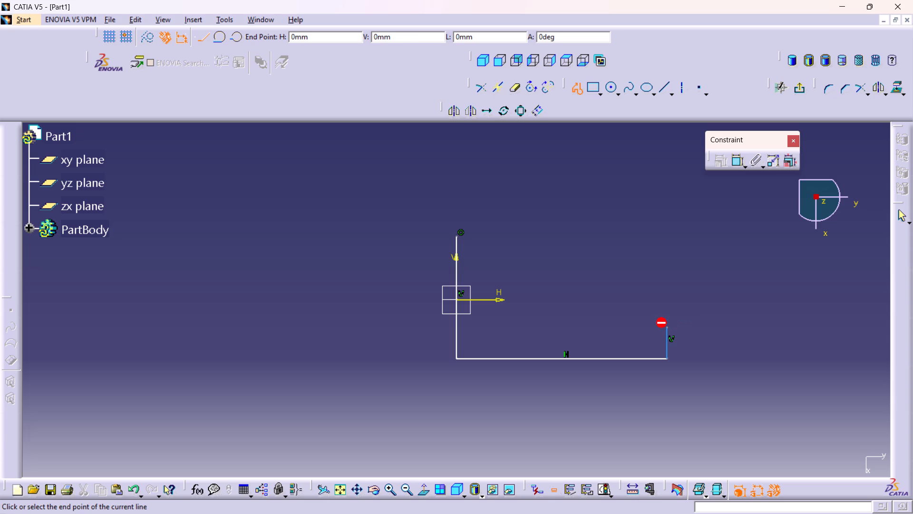
click(772, 328)
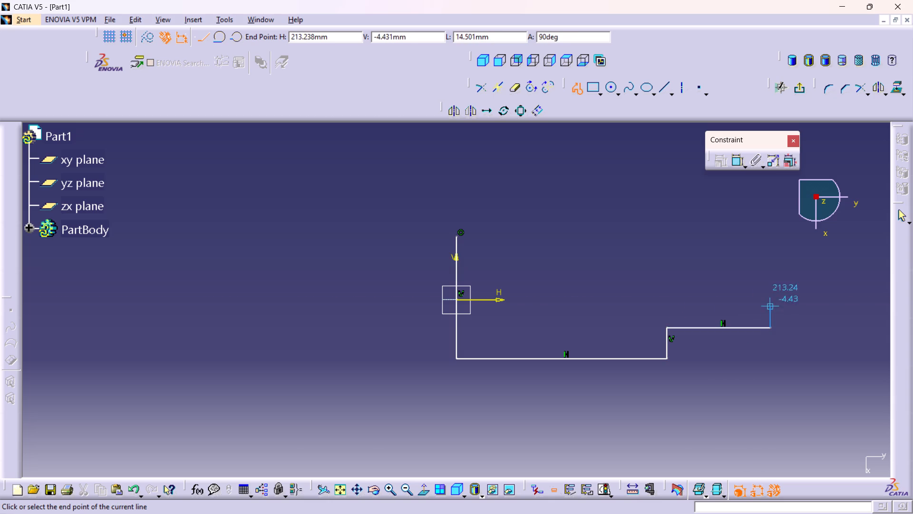
click(772, 272)
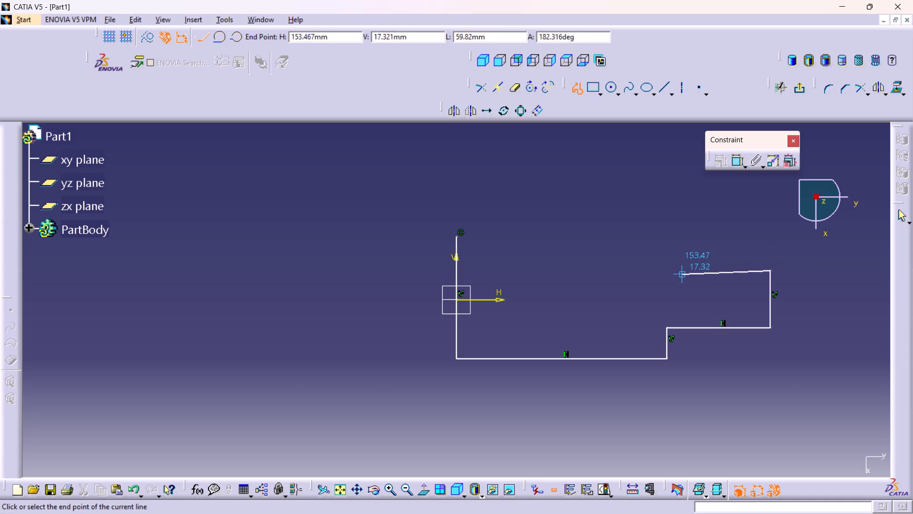
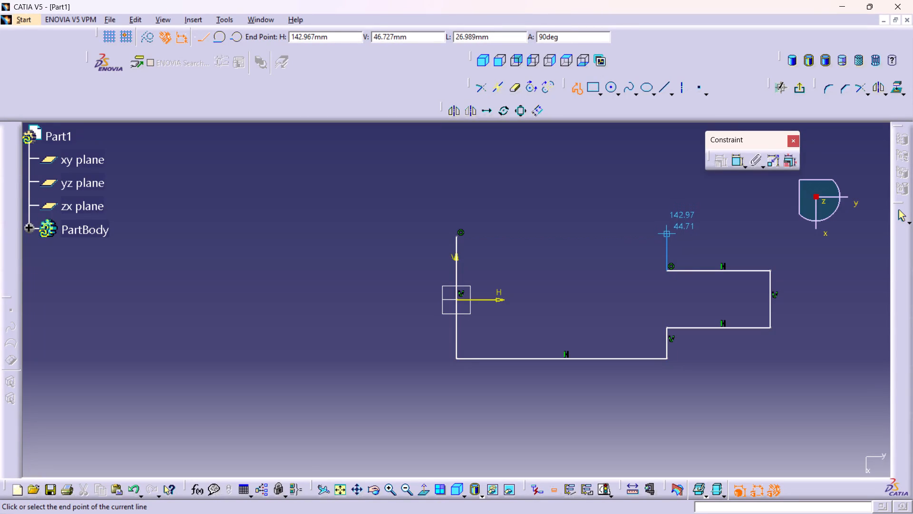
Close the stepped profile with a vertical line up to about V 43 mm and a horizontal line about 143 mm long back to its start point.
click(668, 237)
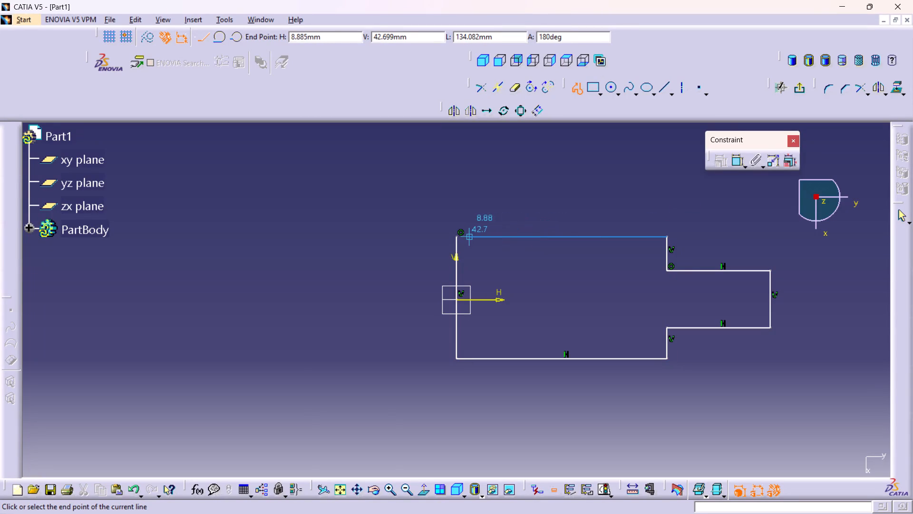
click(454, 237)
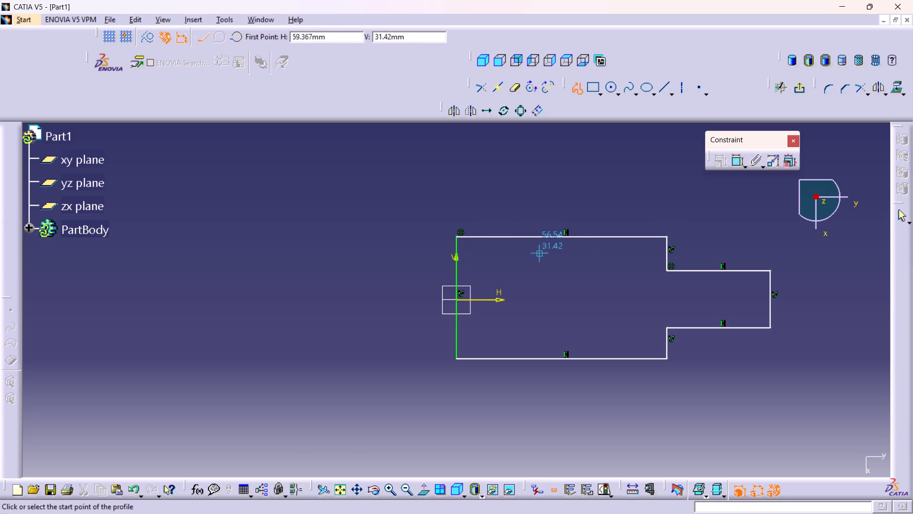
Constrain the two long horizontal edges of the wide section symmetric about the H axis.
double_click(741, 162)
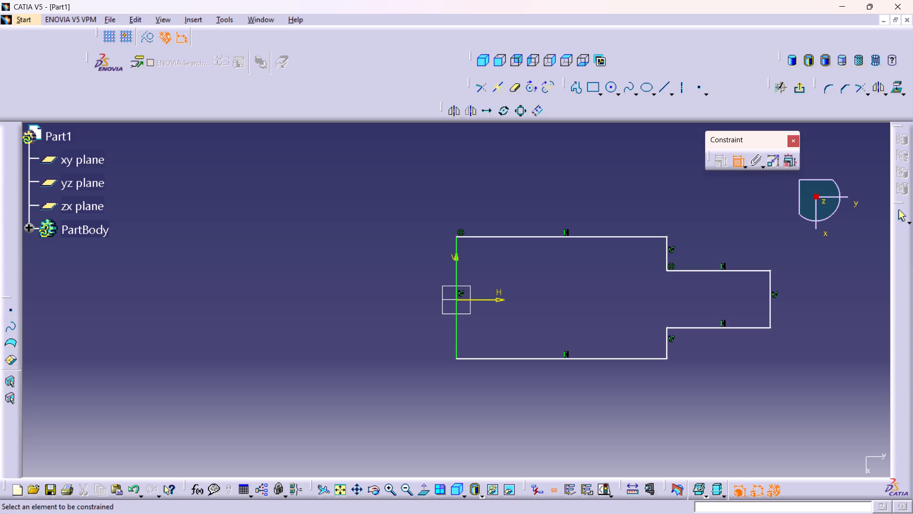
middle_drag(517, 316, 366, 309)
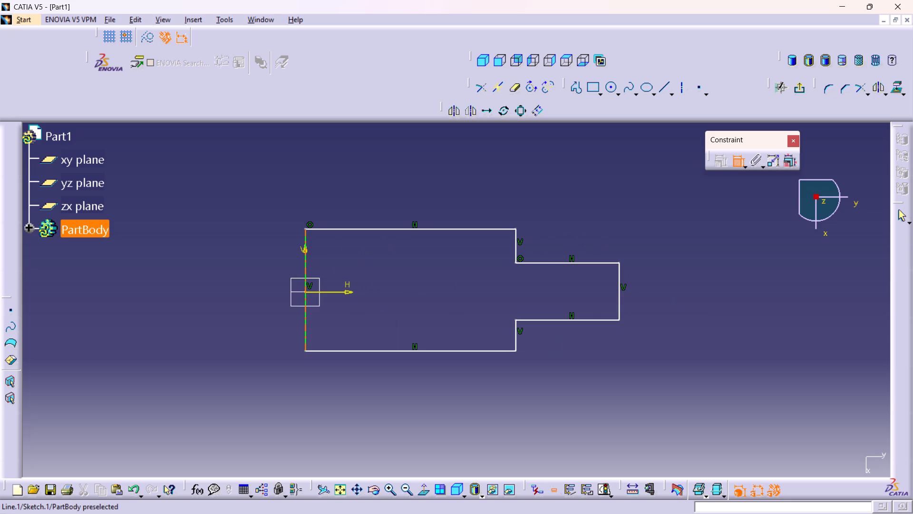
click(390, 353)
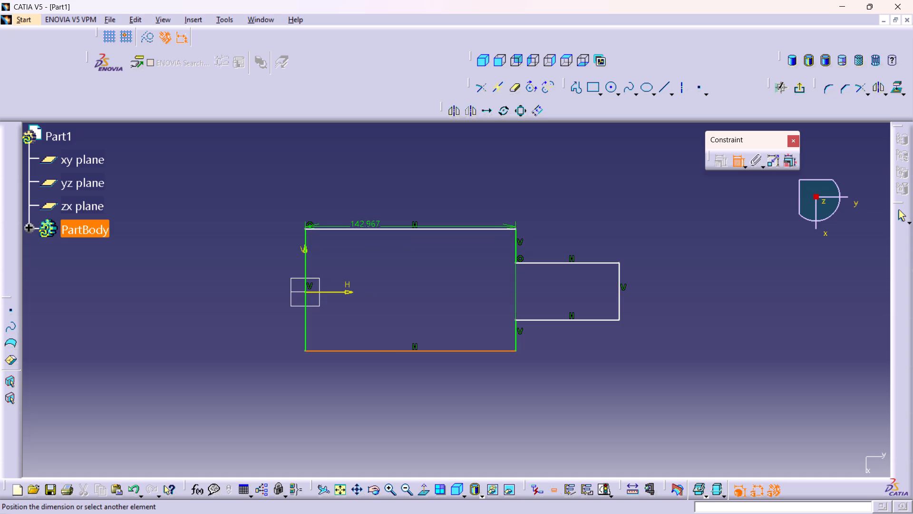
click(367, 228)
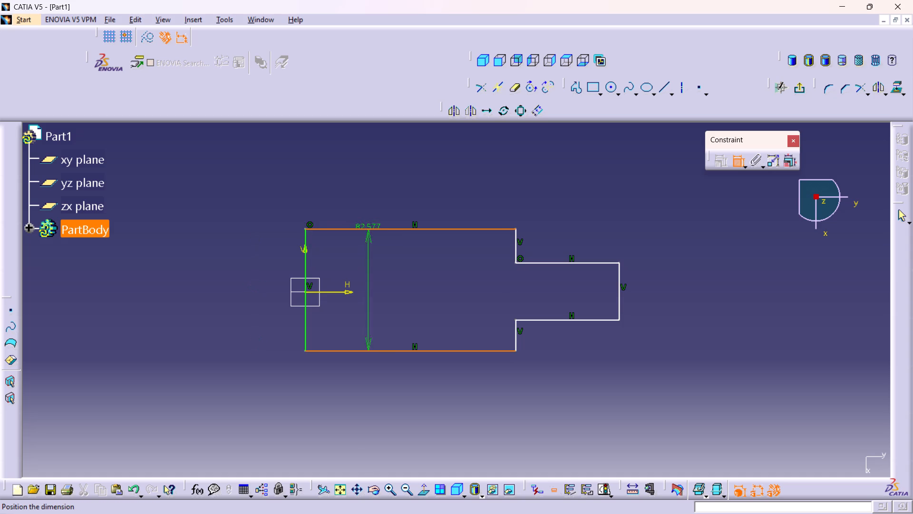
right_click(403, 268)
click(437, 379)
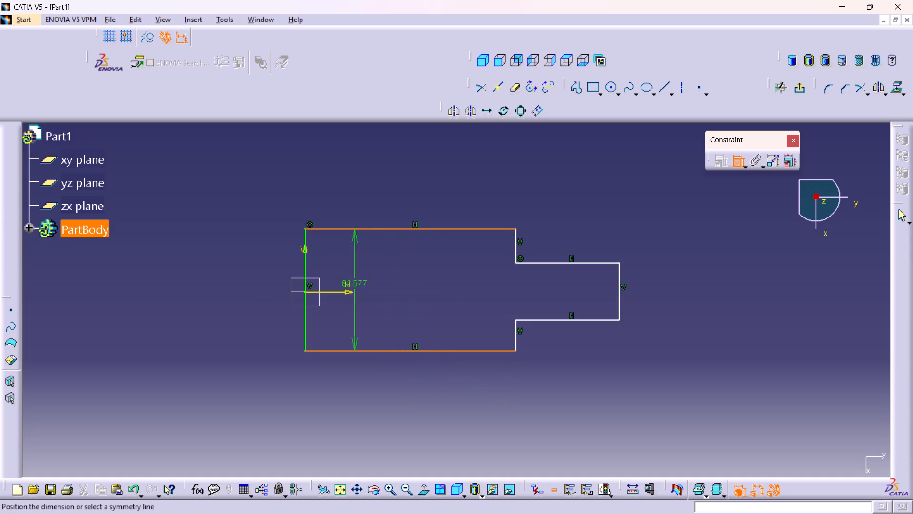
click(349, 293)
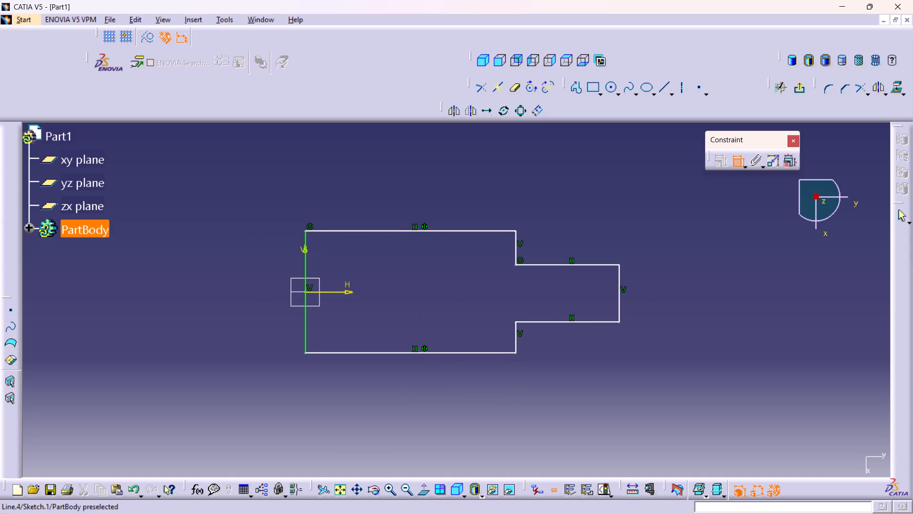
Constrain the two short horizontal edges of the narrow section symmetric about the H axis.
click(551, 322)
click(531, 265)
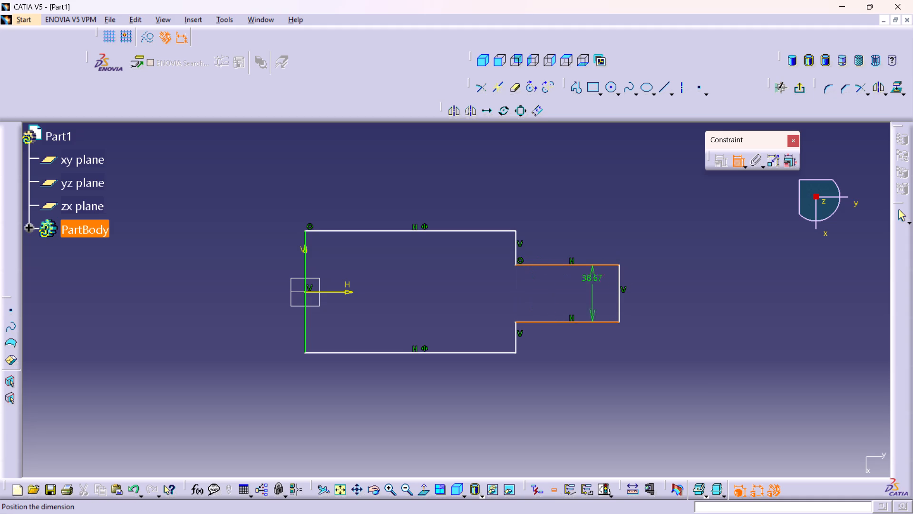
right_click(690, 305)
click(738, 423)
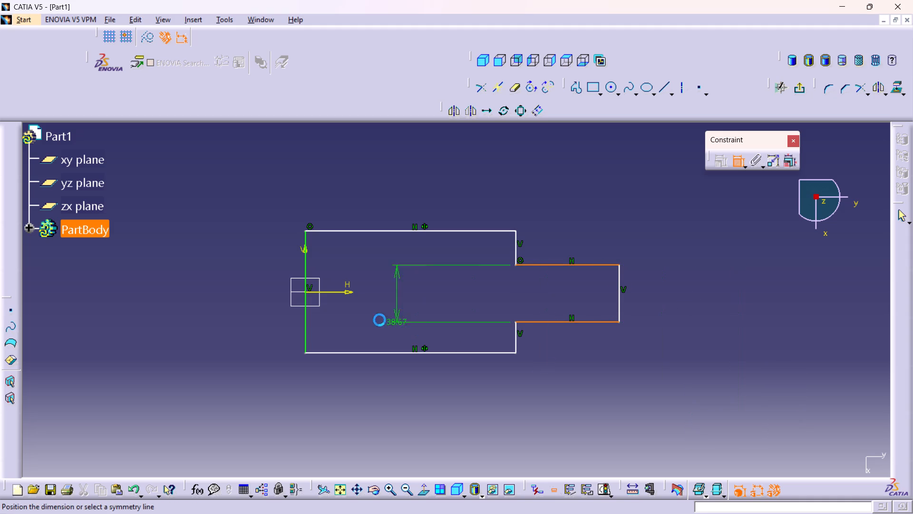
click(344, 292)
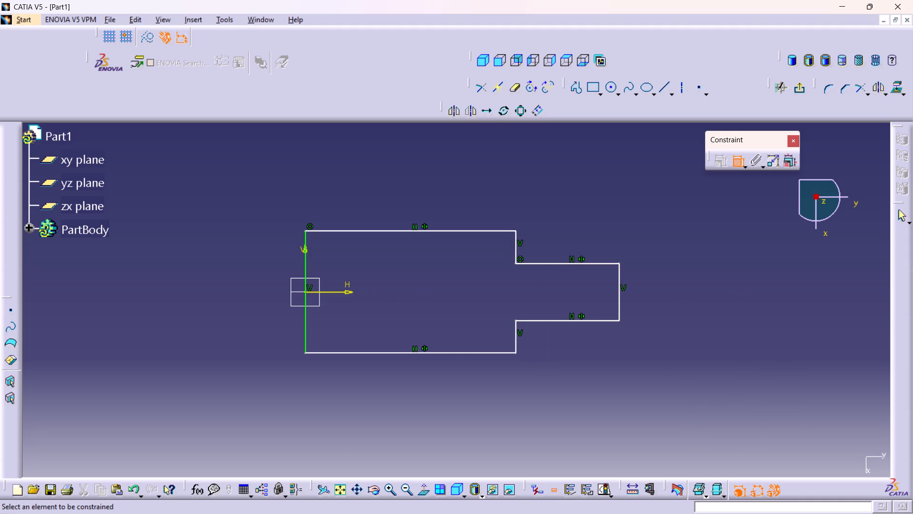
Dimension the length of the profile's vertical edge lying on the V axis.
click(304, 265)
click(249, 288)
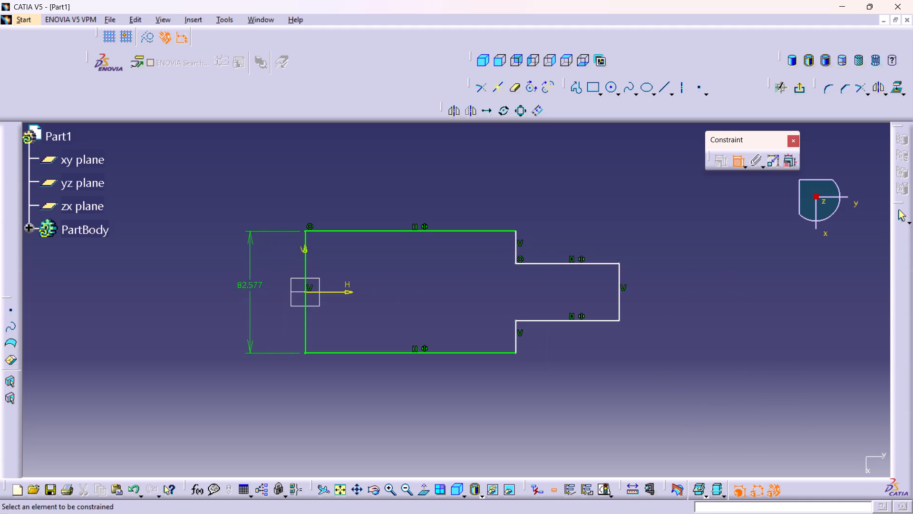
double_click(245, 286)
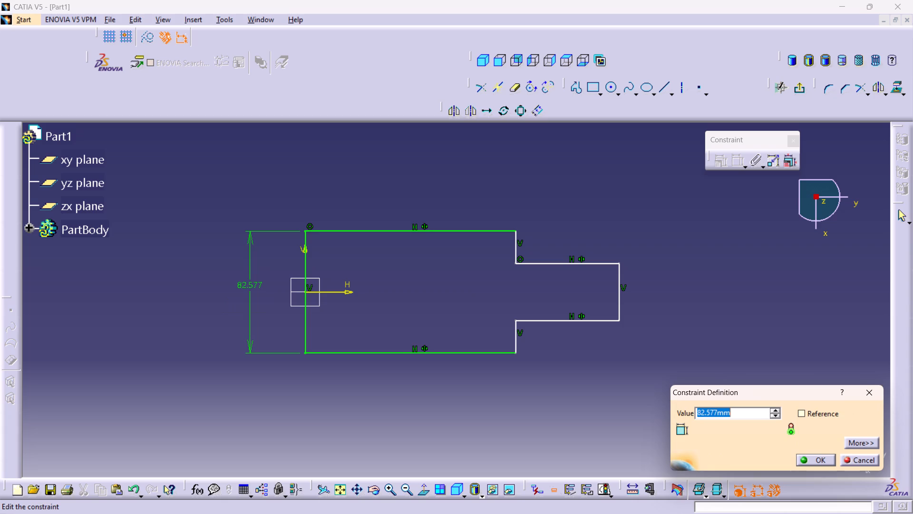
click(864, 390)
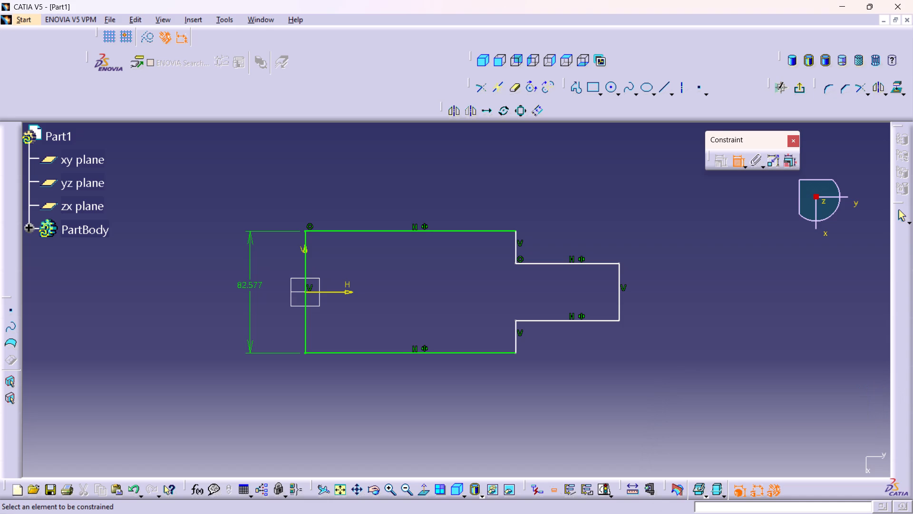
Dimension the vertical end edge of the narrow section and set its length to 15 mm.
click(621, 299)
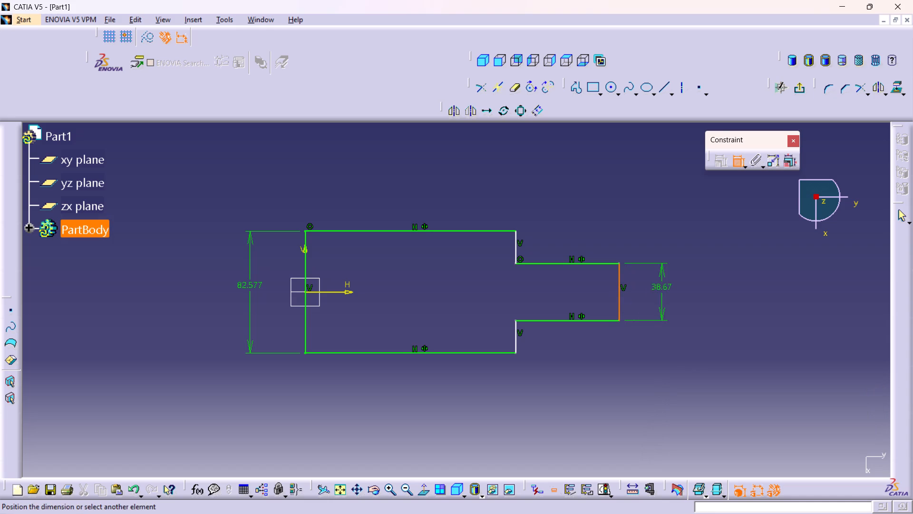
click(666, 289)
double_click(658, 285)
text(15)
key(Return)
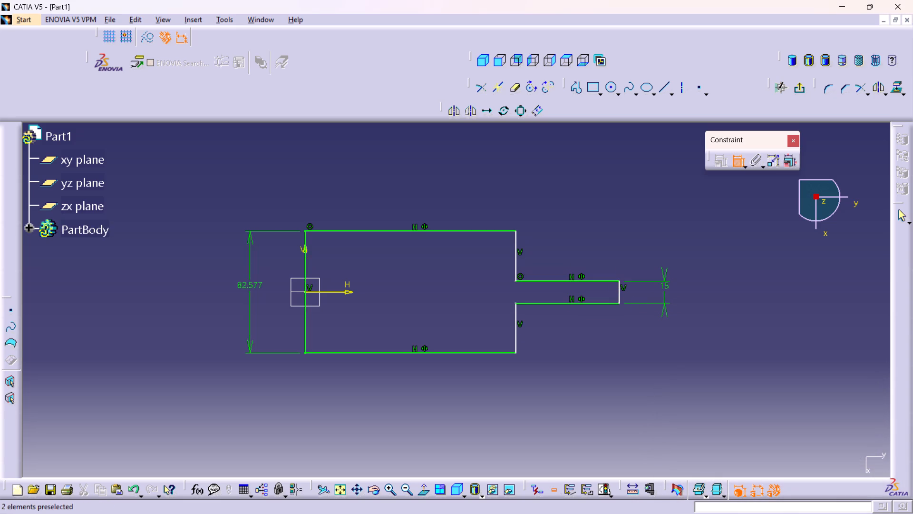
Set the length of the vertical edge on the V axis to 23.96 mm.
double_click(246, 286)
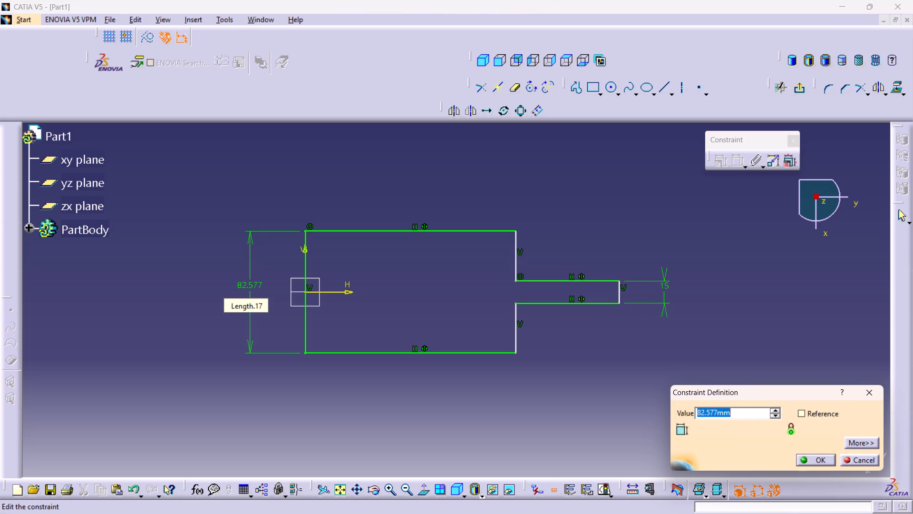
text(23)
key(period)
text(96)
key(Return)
Dimension the overall profile length between the edge on the V axis and the end edge of the narrow section.
middle_drag(453, 371, 428, 302)
right_click(453, 371)
middle_drag(456, 409, 450, 405)
right_click(451, 387)
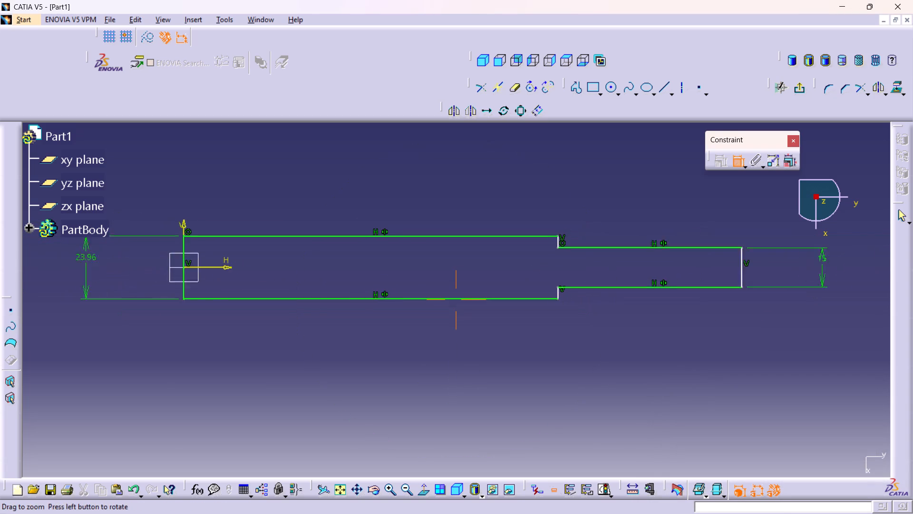
middle_drag(450, 405, 450, 418)
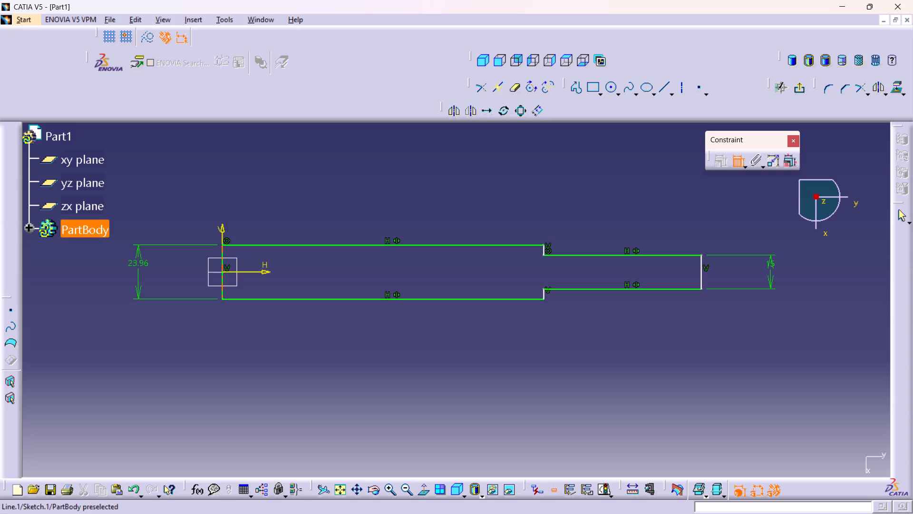
click(223, 288)
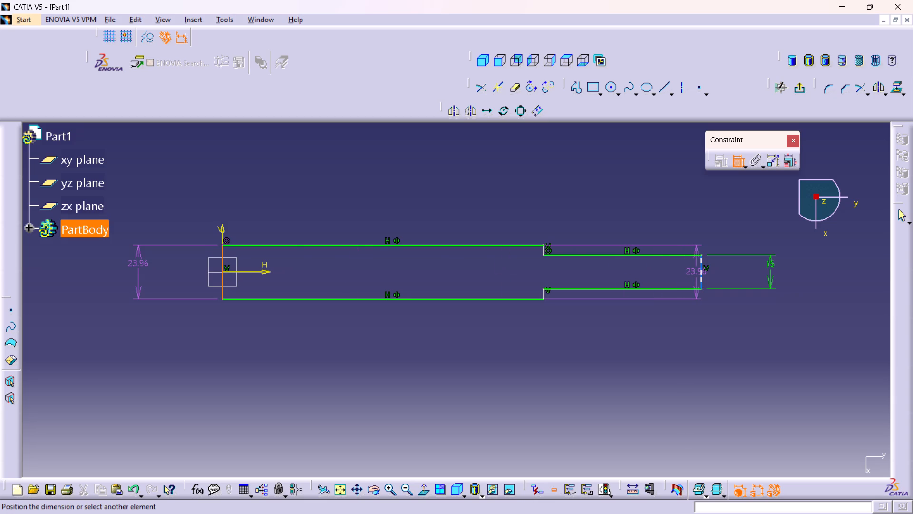
click(700, 276)
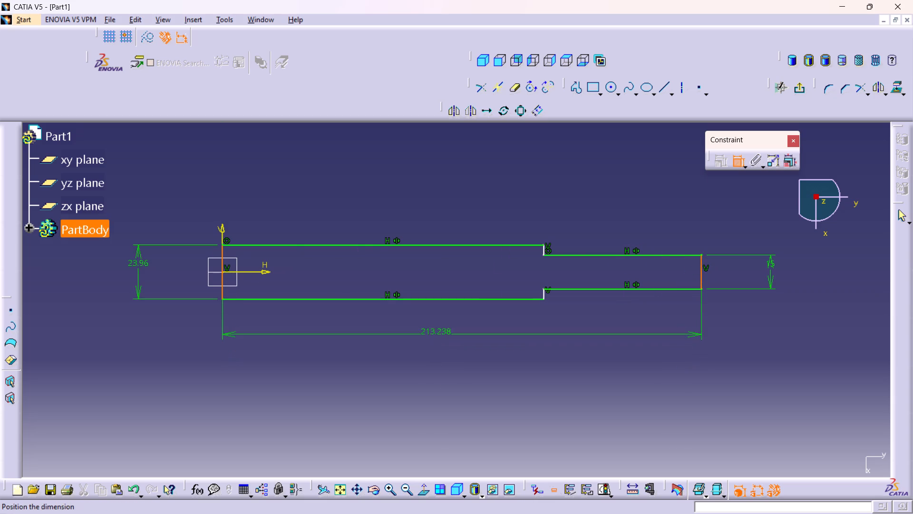
click(436, 337)
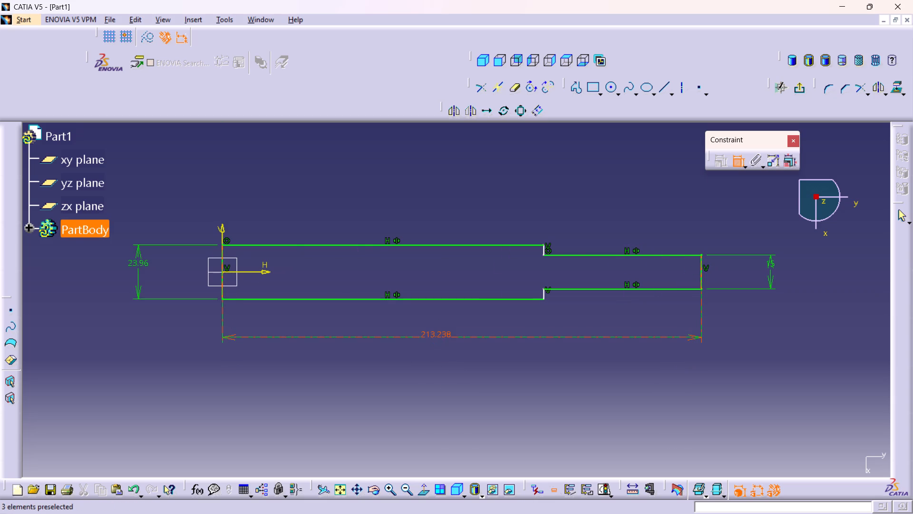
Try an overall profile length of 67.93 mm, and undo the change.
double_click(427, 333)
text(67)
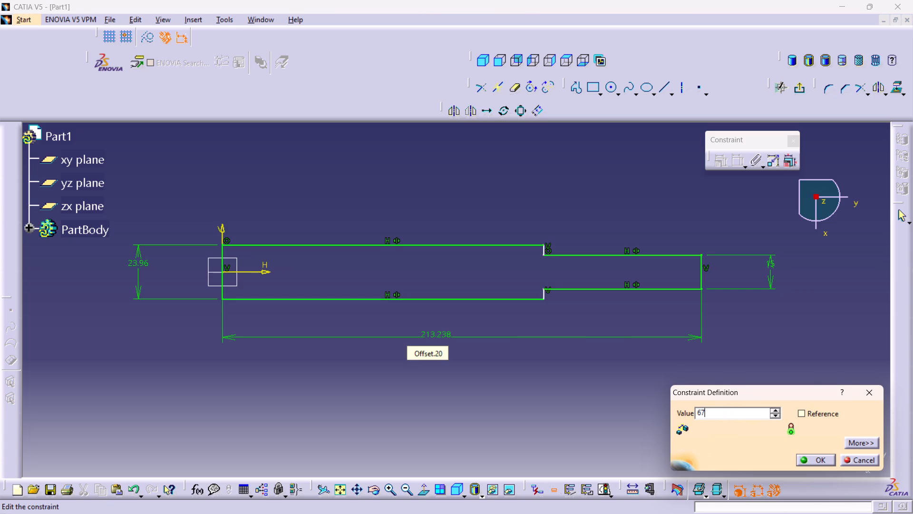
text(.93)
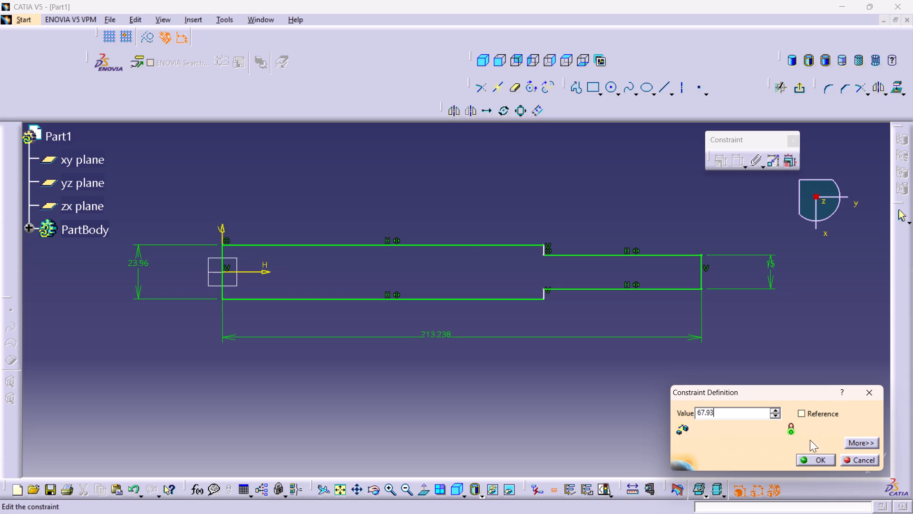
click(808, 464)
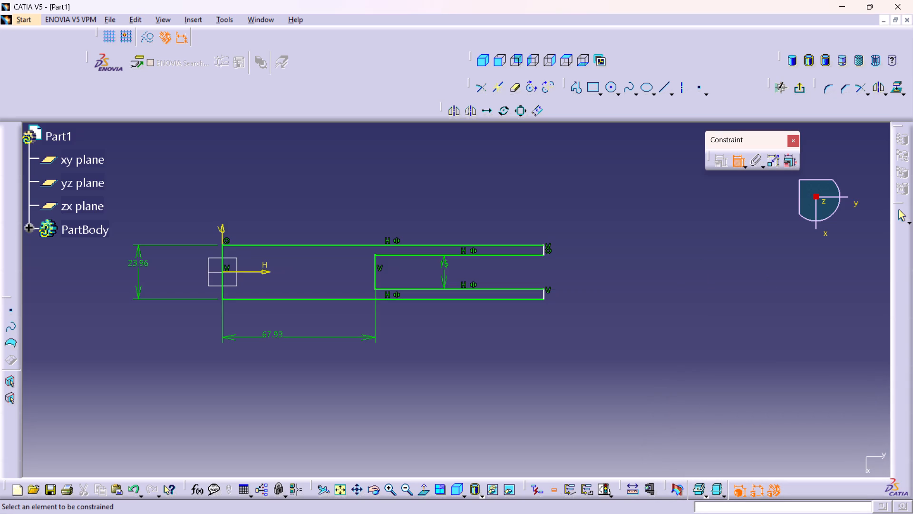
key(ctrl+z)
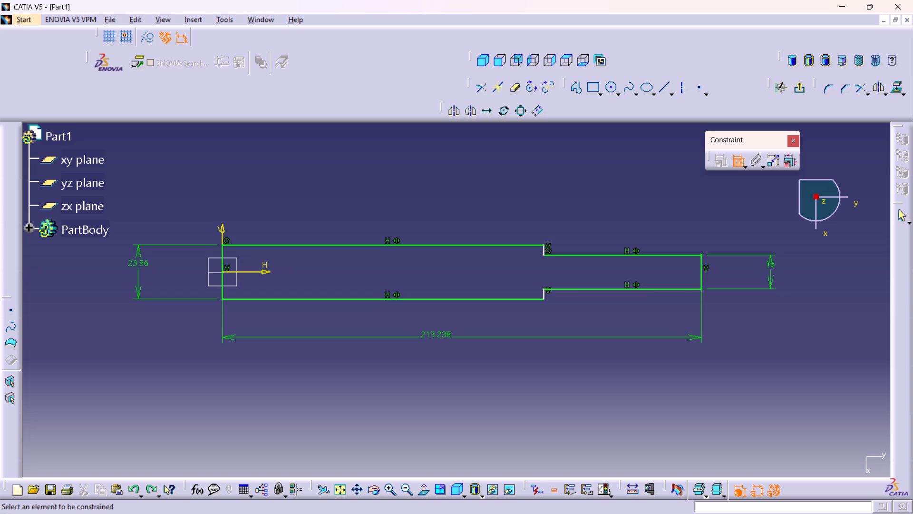
Dimension the offset between the upper horizontal edges of the wide and narrow sections.
click(564, 257)
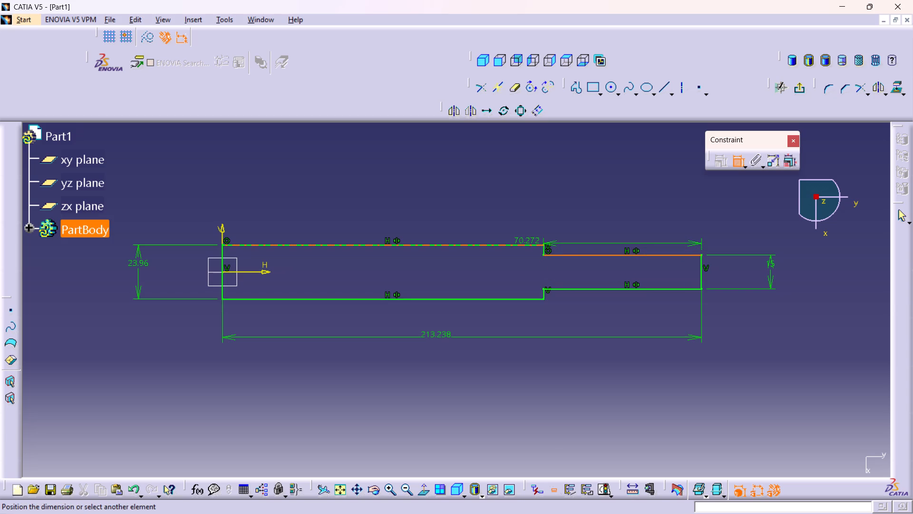
click(525, 244)
click(726, 232)
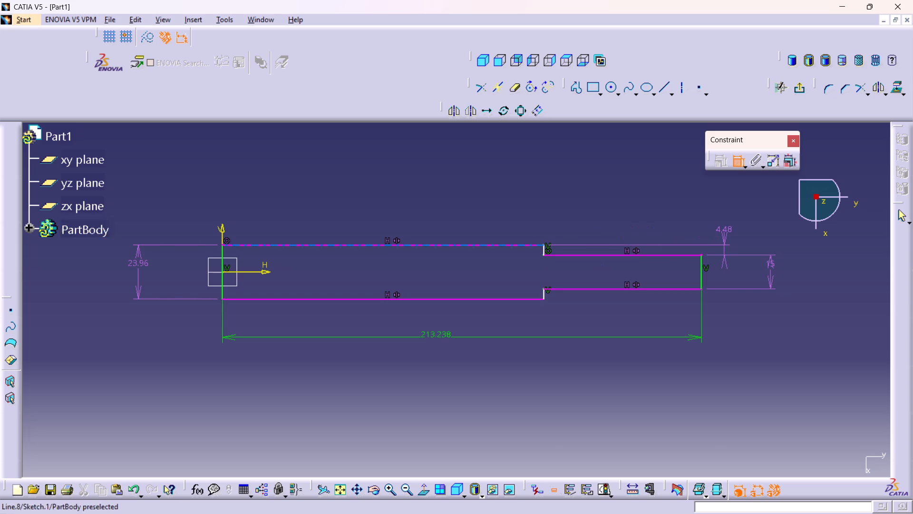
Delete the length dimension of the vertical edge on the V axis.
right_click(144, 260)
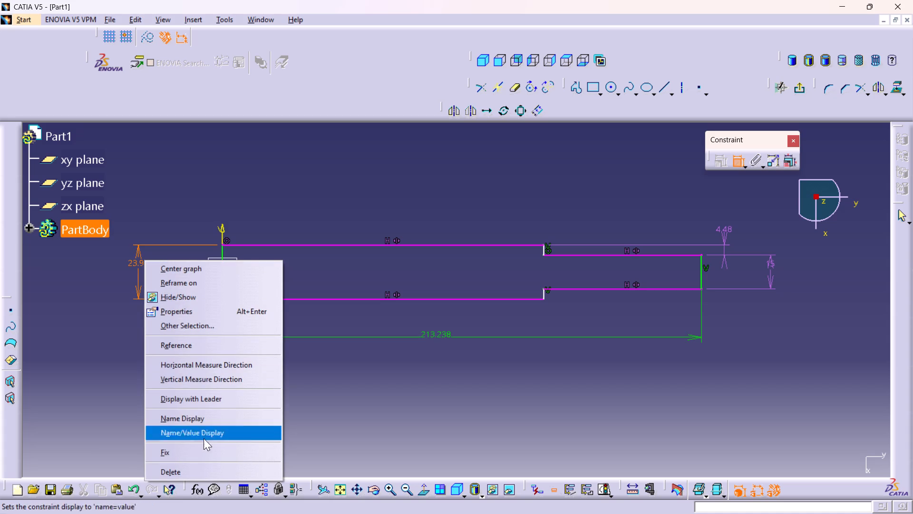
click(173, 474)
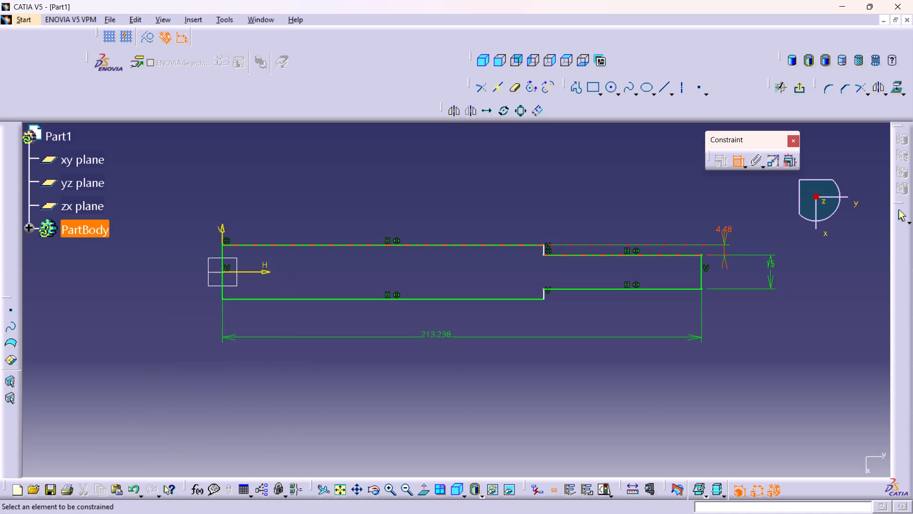
Set the offset between the upper edges of the wide and narrow sections to 3 mm.
double_click(723, 228)
key(3)
key(Return)
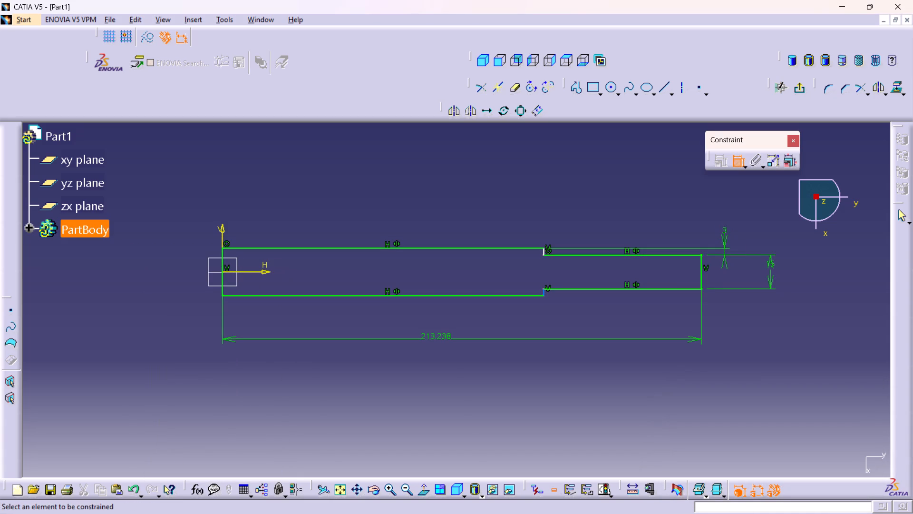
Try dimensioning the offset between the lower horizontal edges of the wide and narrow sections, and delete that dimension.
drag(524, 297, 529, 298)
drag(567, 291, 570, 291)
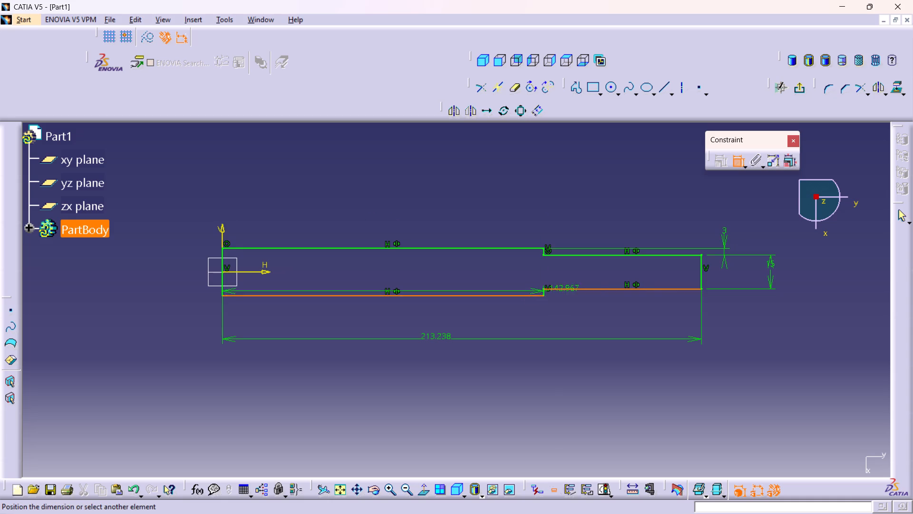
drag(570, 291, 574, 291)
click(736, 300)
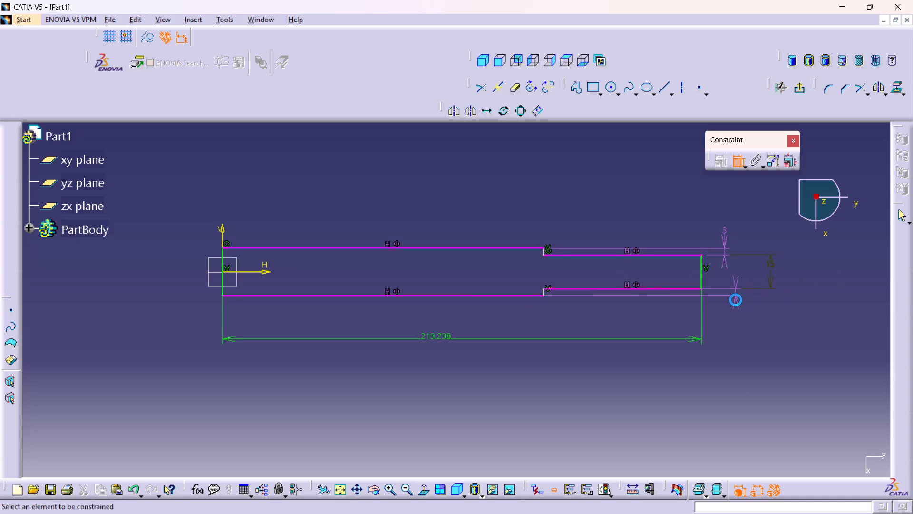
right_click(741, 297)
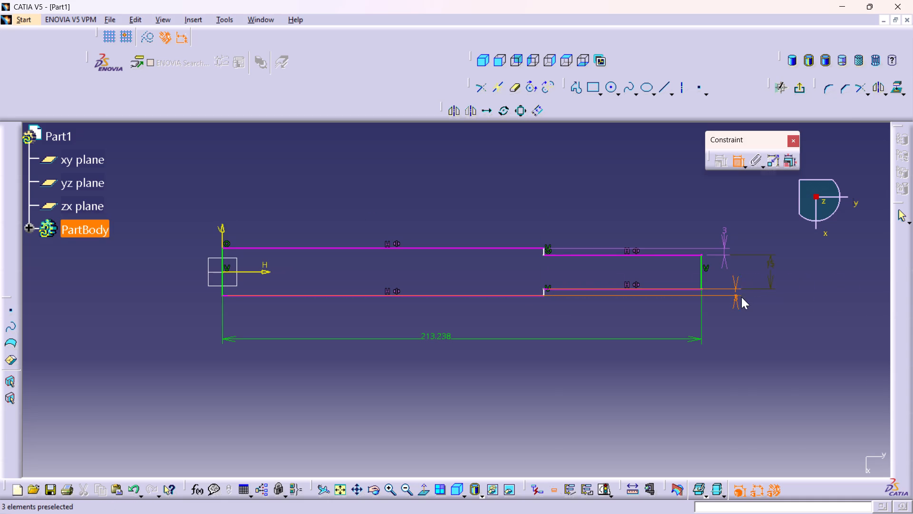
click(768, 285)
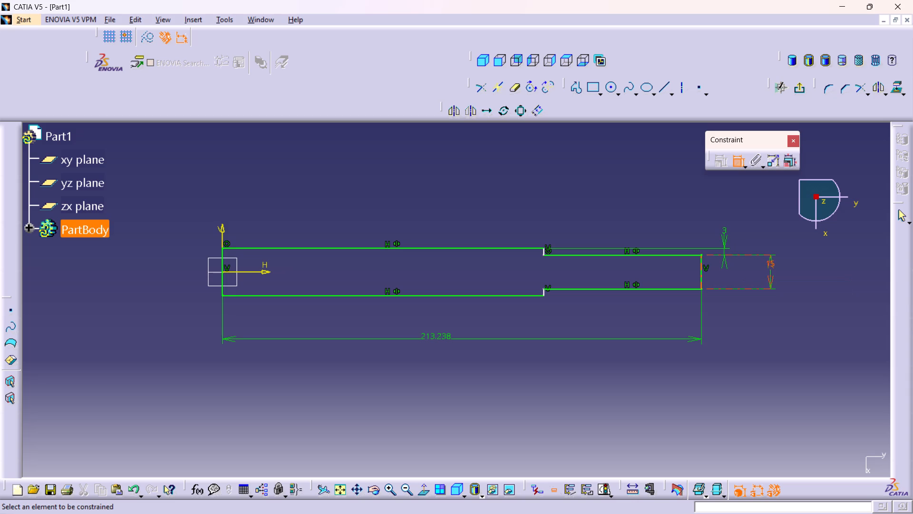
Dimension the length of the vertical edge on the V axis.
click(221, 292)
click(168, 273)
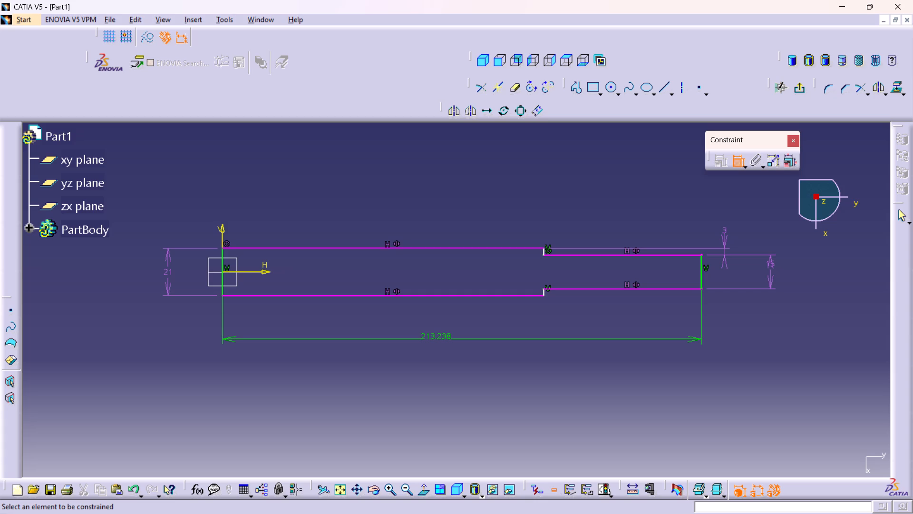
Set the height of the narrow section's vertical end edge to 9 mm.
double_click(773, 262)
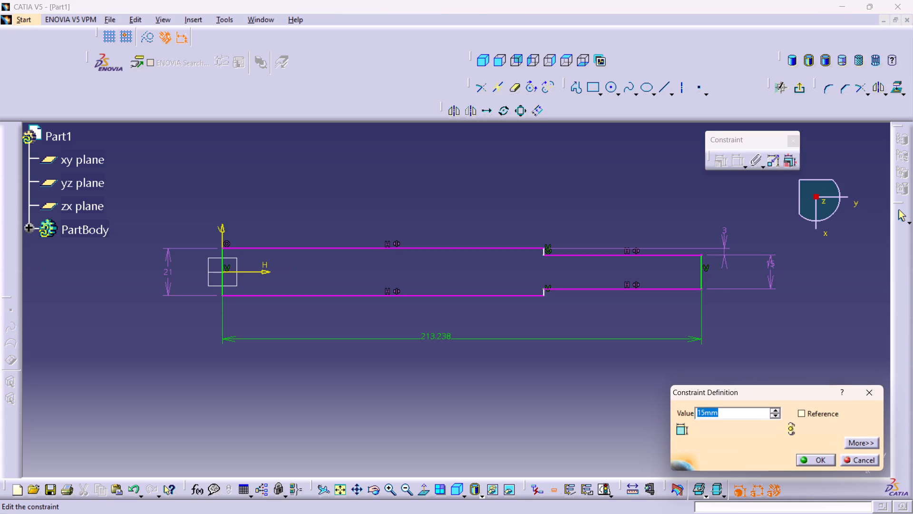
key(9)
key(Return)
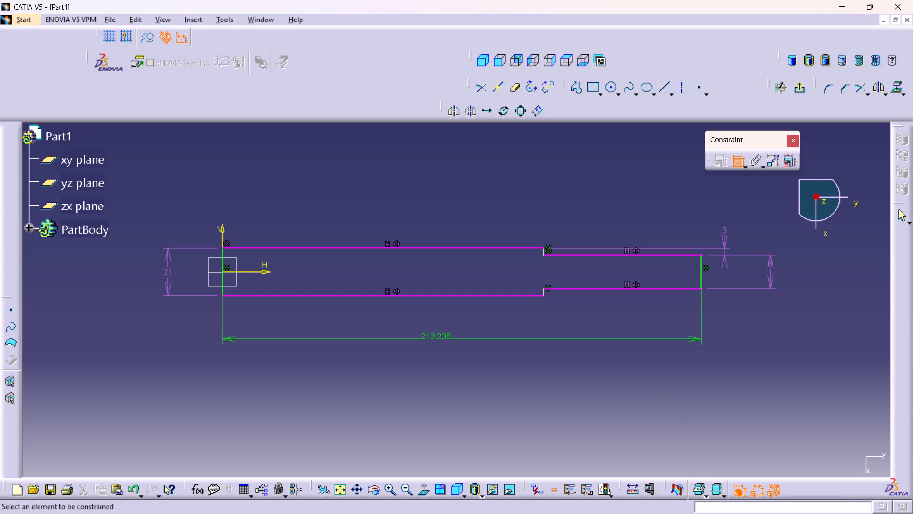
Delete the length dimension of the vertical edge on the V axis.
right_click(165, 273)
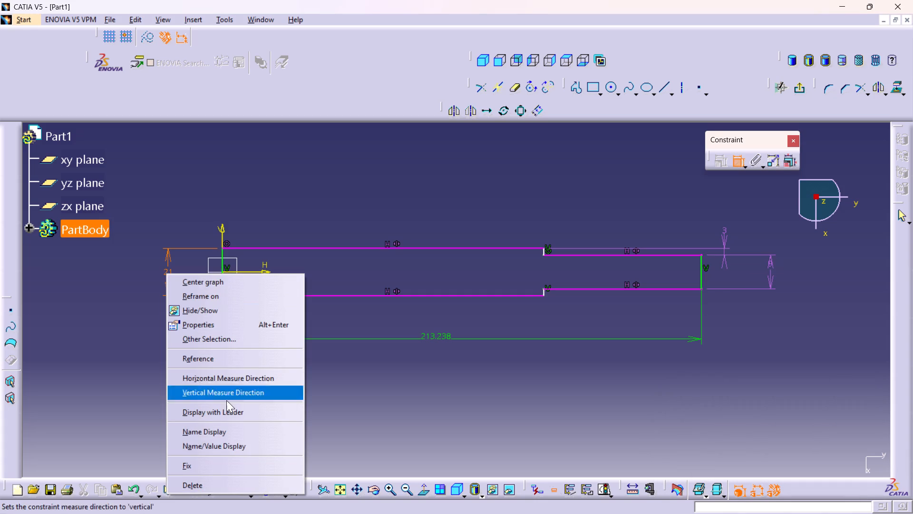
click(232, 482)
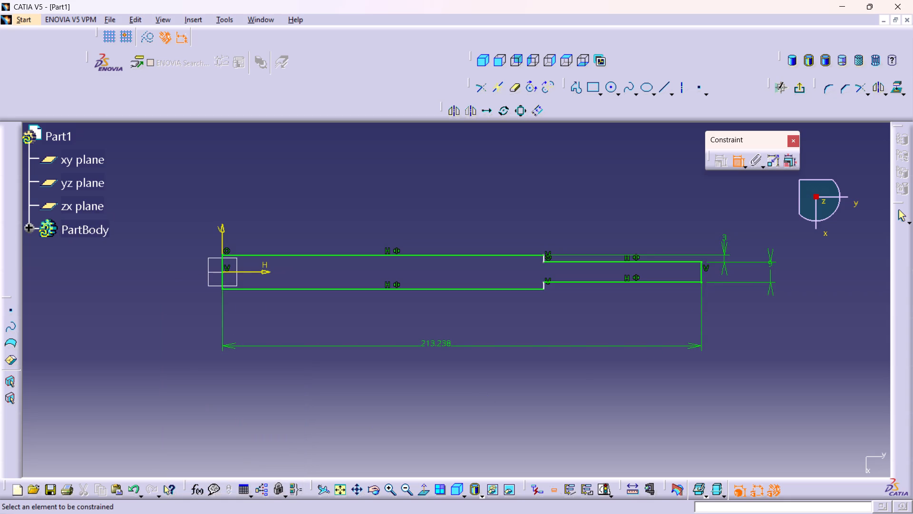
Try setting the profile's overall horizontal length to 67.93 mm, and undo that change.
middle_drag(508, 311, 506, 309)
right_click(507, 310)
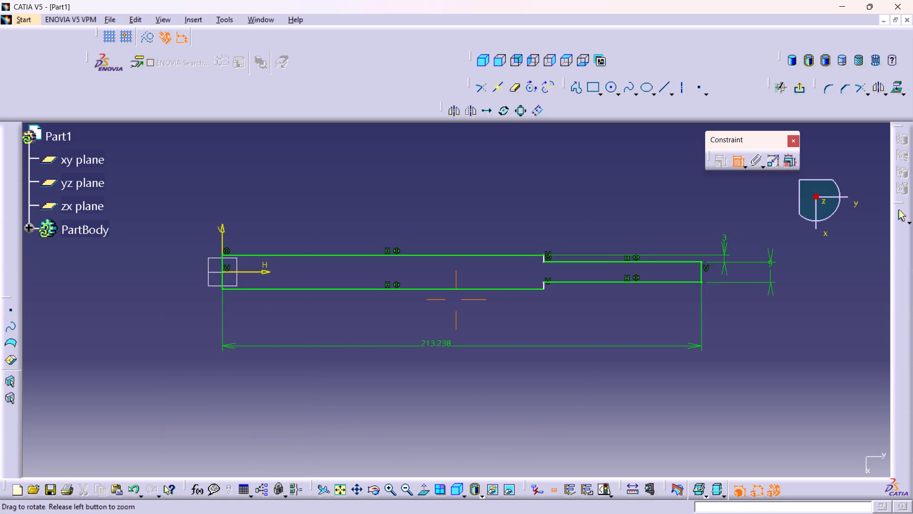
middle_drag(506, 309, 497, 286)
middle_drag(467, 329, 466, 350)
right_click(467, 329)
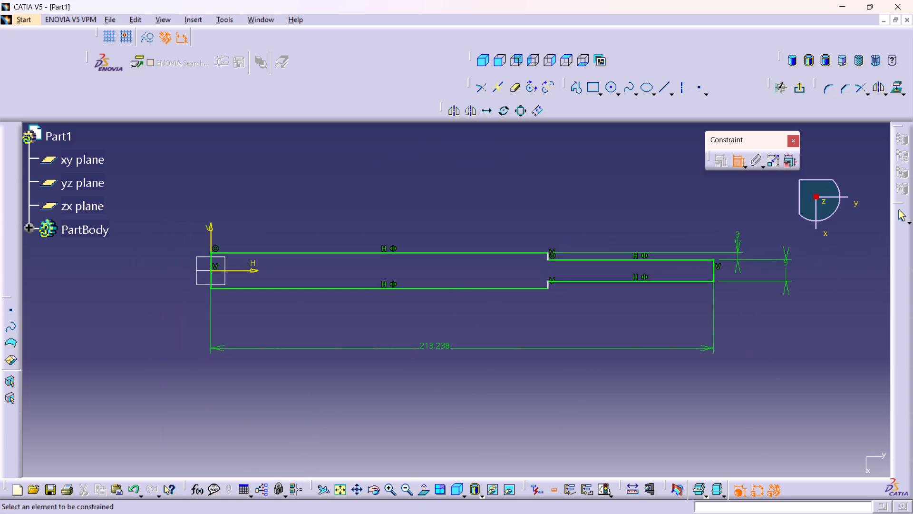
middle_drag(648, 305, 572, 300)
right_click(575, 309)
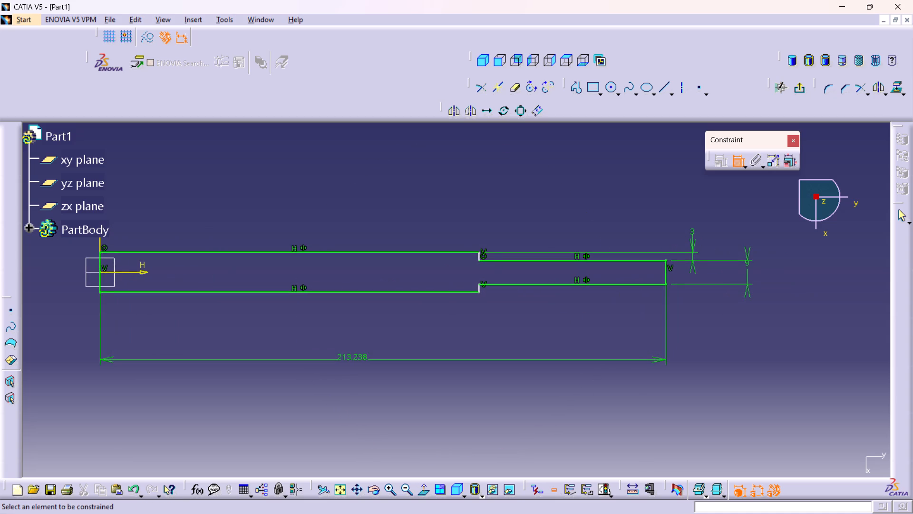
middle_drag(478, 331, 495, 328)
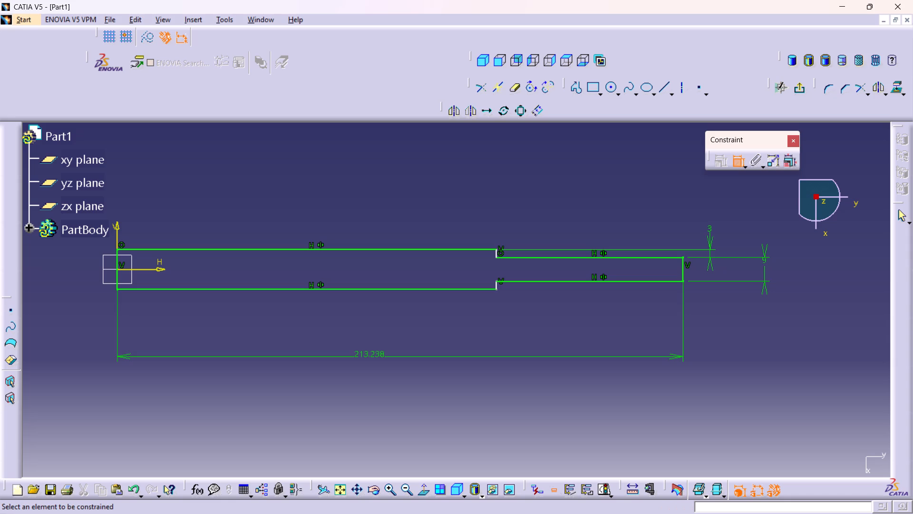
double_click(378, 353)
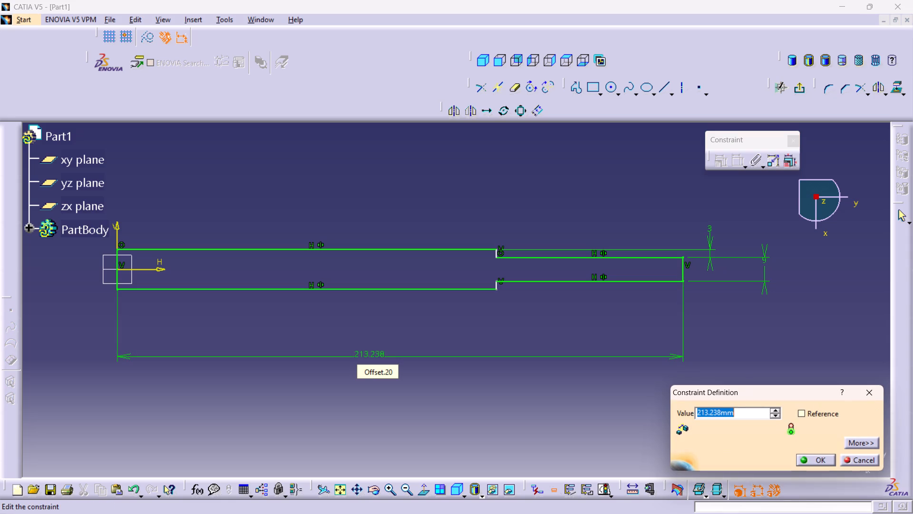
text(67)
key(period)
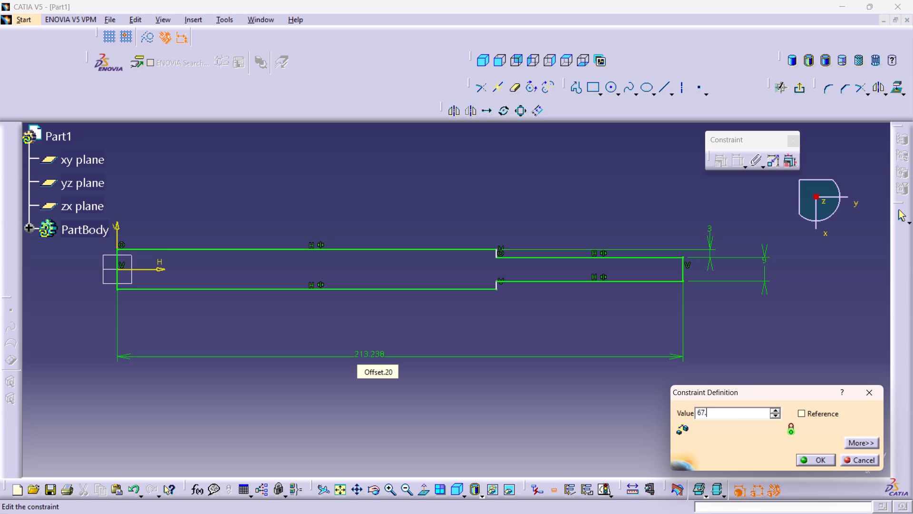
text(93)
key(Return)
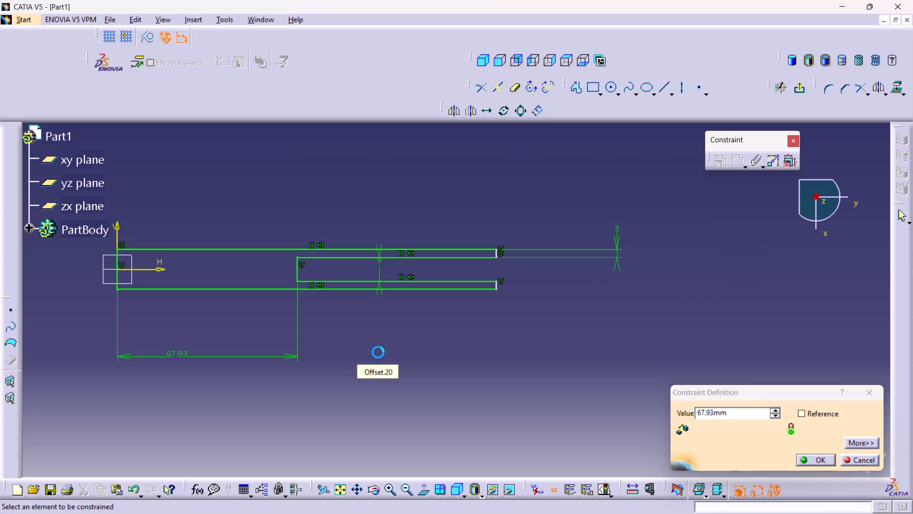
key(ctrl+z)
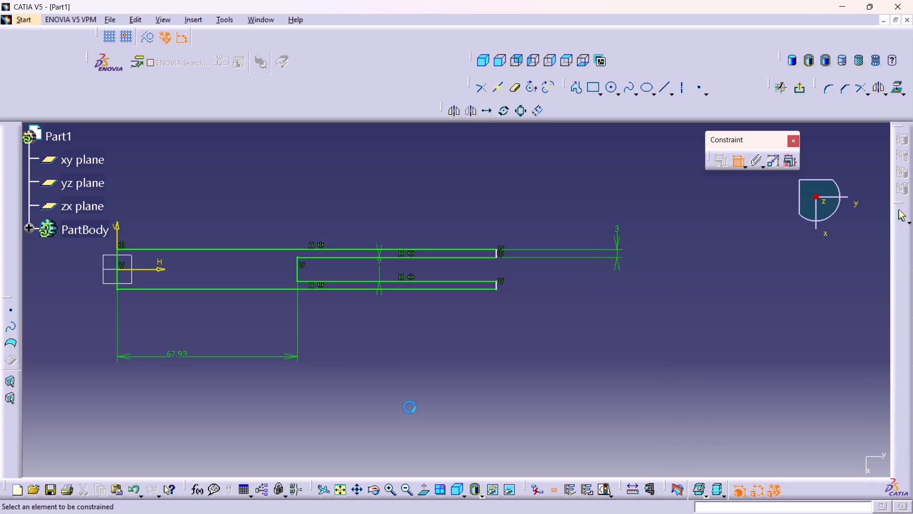
Dimension the upper horizontal edge of the narrow section and set its length to 35 mm.
click(562, 257)
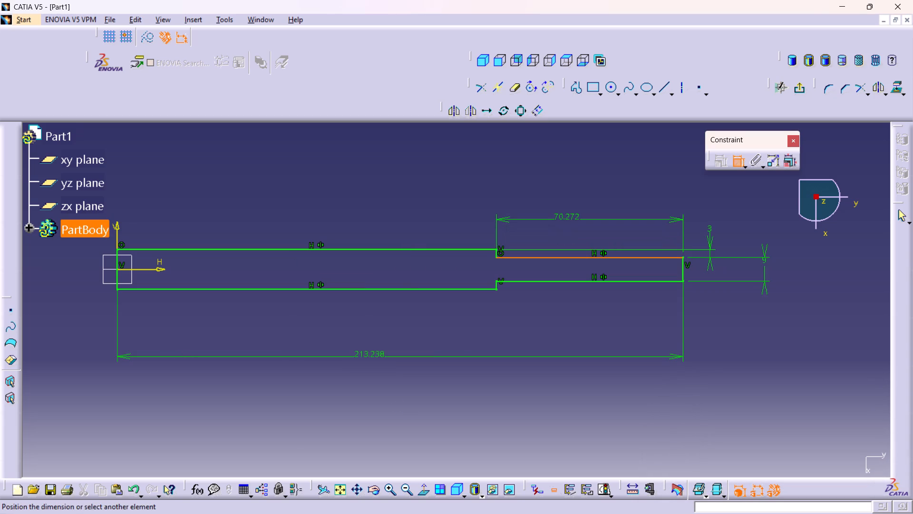
click(568, 218)
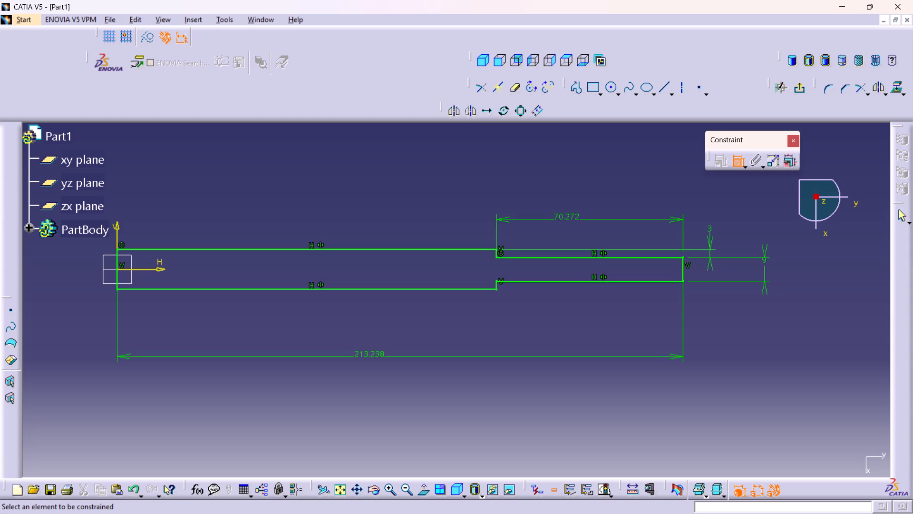
double_click(566, 213)
text(35)
key(Return)
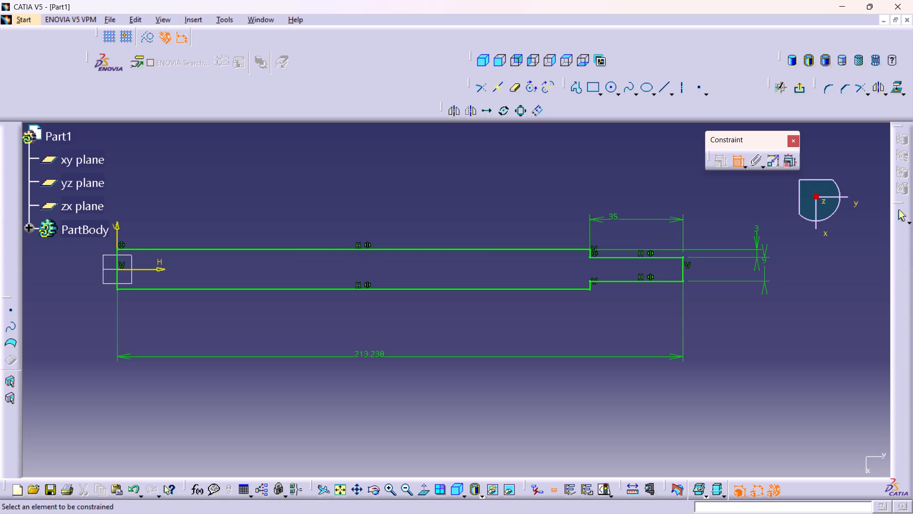
Delete the offset dimension between the upper horizontal edges of the wide and narrow sections.
right_click(756, 227)
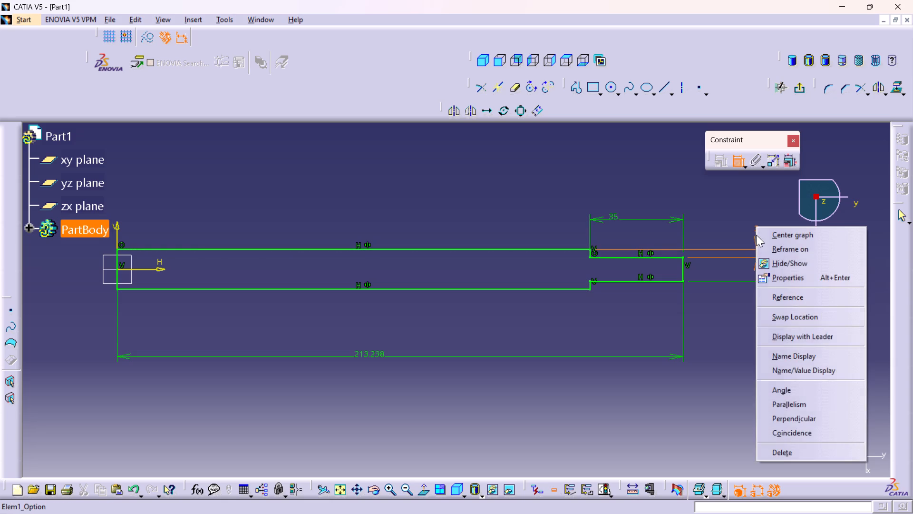
click(785, 450)
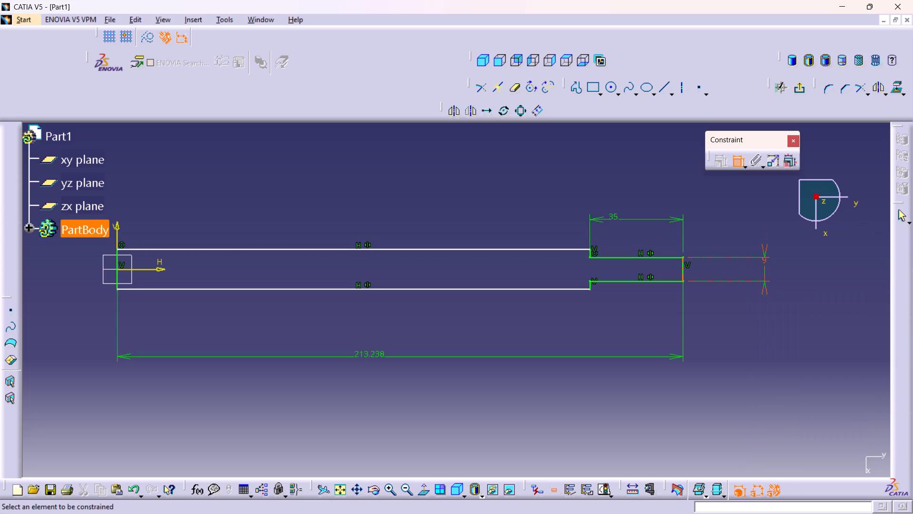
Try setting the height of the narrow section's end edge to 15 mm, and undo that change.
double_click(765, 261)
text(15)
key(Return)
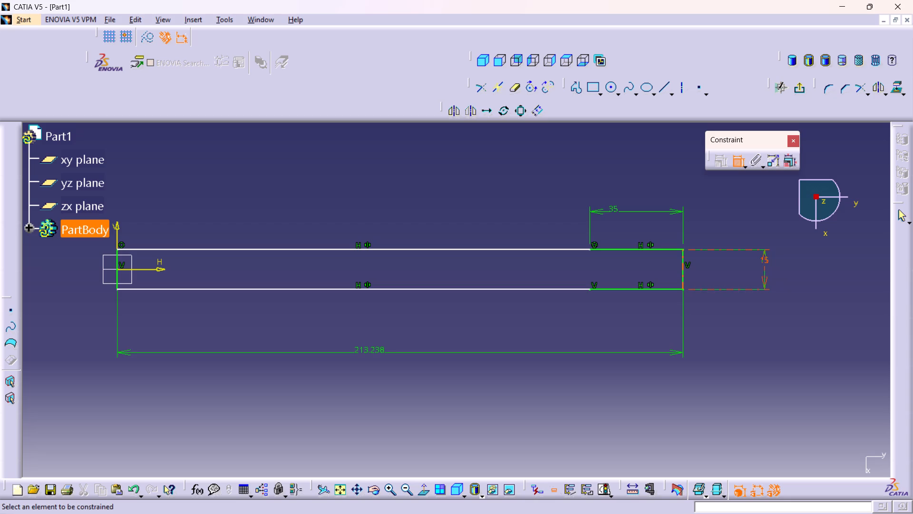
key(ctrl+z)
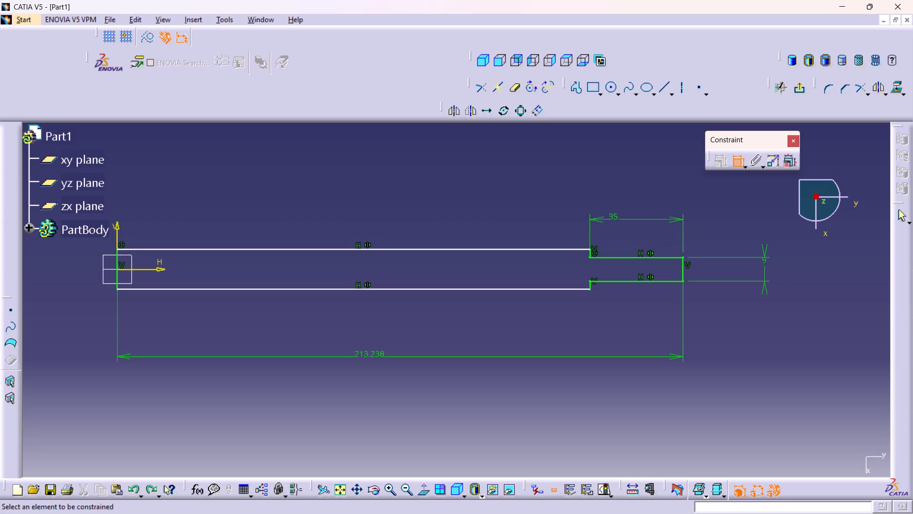
Dimension the distance between the upper and lower horizontal edges of the wide section and set it to 25 mm.
click(290, 249)
click(252, 288)
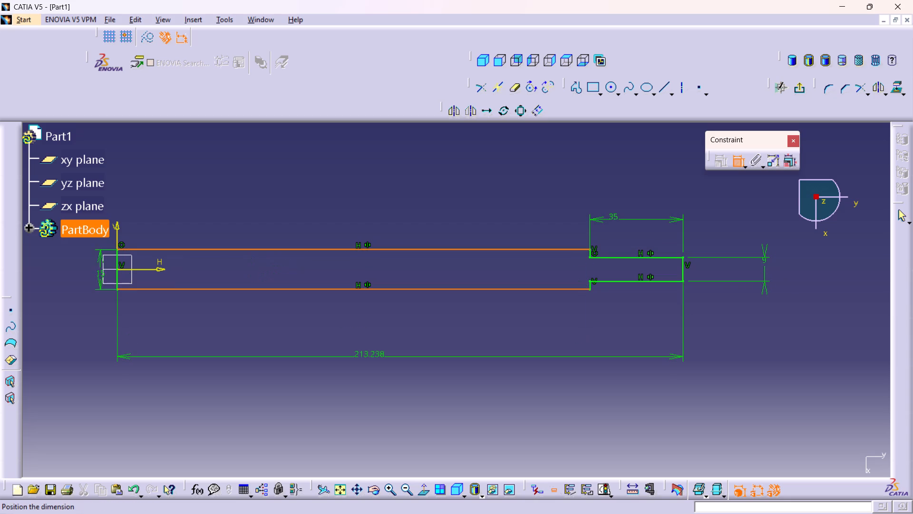
click(42, 260)
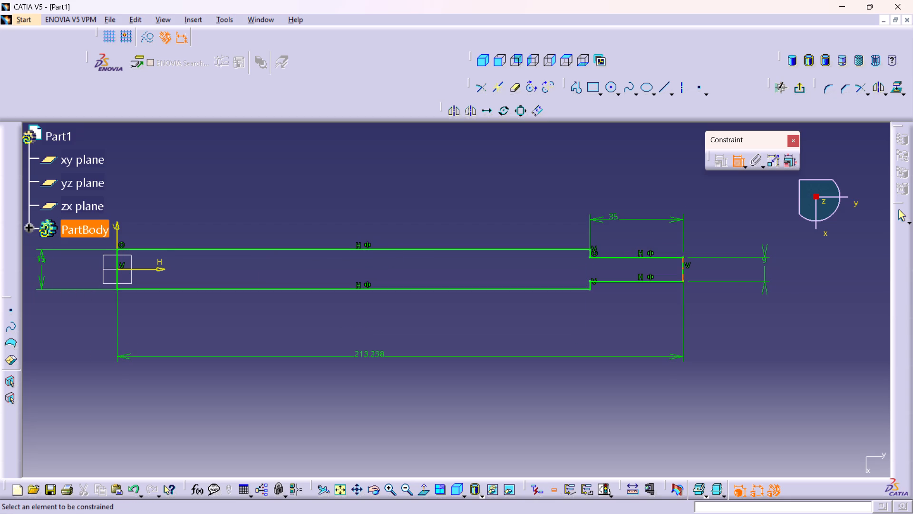
double_click(44, 260)
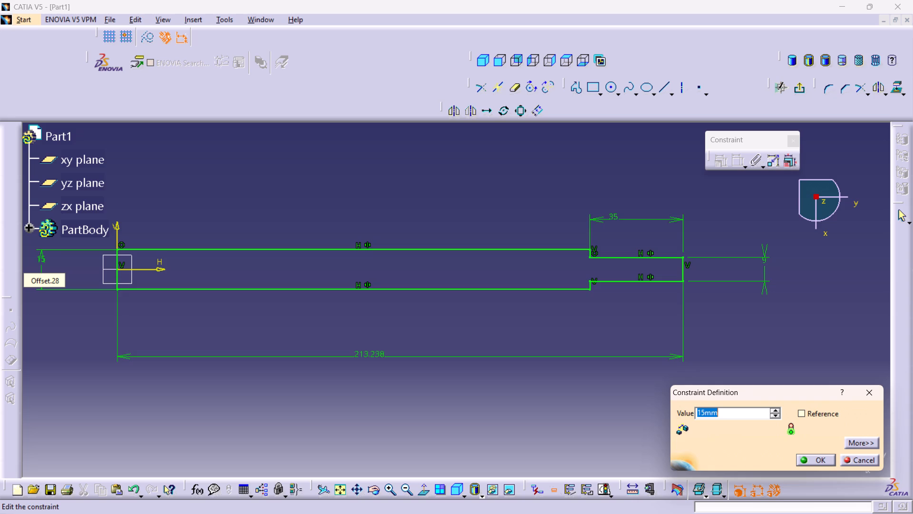
text(25)
key(Return)
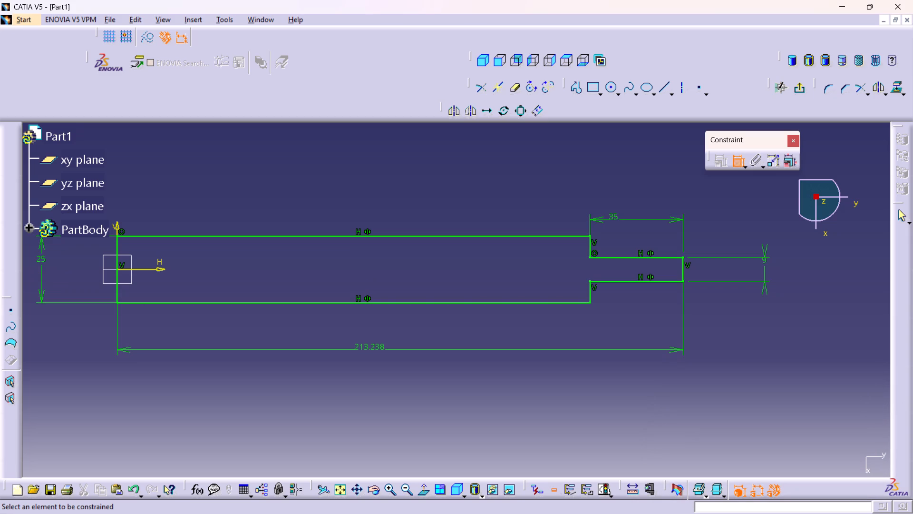
Set the height of the narrow section's vertical end edge to 15 mm.
double_click(766, 257)
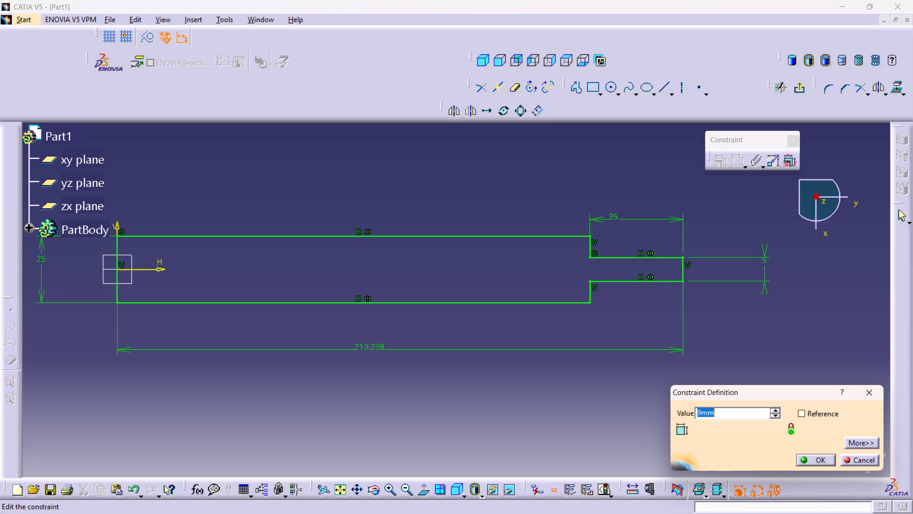
text(15)
key(Return)
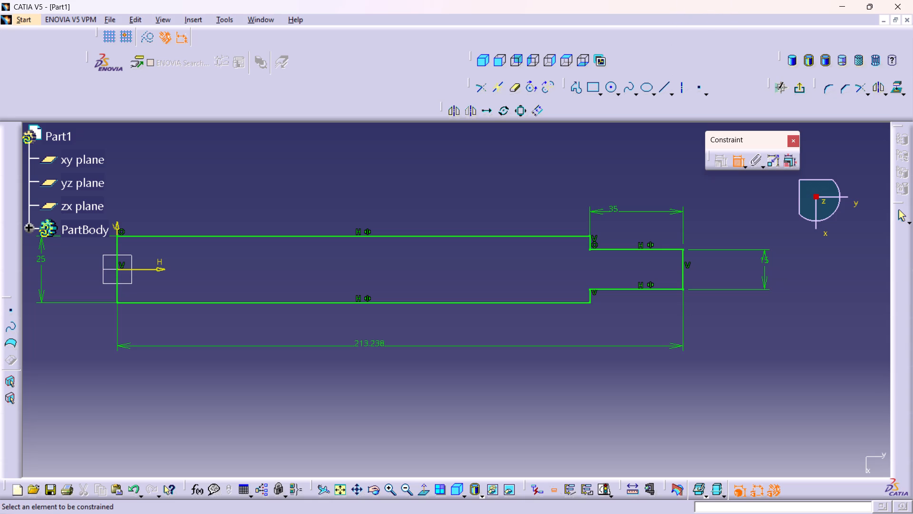
Delete the overall horizontal length dimension between the edge on the V axis and the narrow section's end edge.
middle_drag(332, 188, 334, 206)
right_click(332, 188)
middle_drag(427, 172, 426, 186)
scroll(426, 186, up, 1)
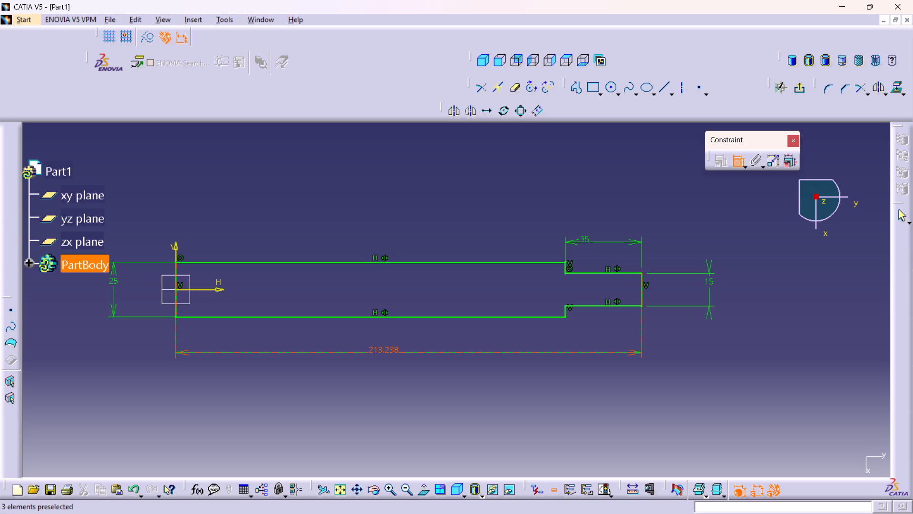
right_click(375, 351)
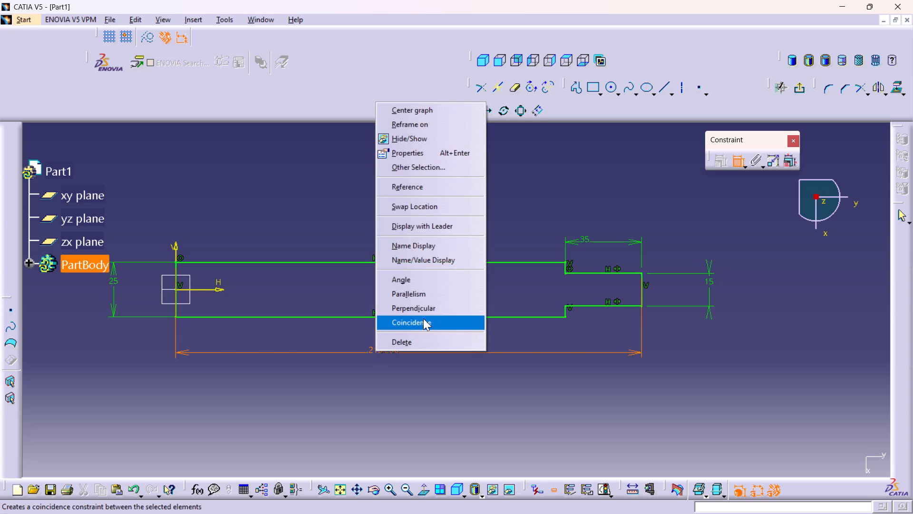
click(409, 343)
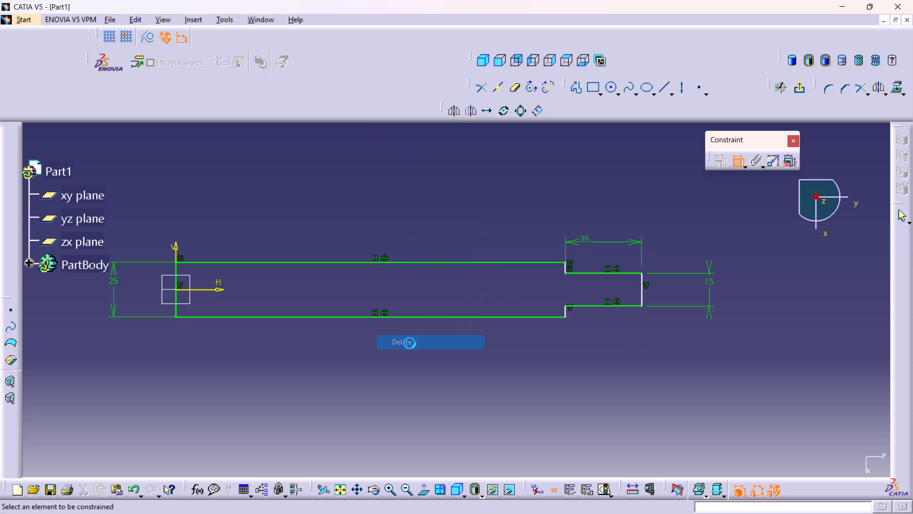
Dimension the distance from the edge on the V axis to the lower step's vertical edge and set it to 35 mm.
click(175, 306)
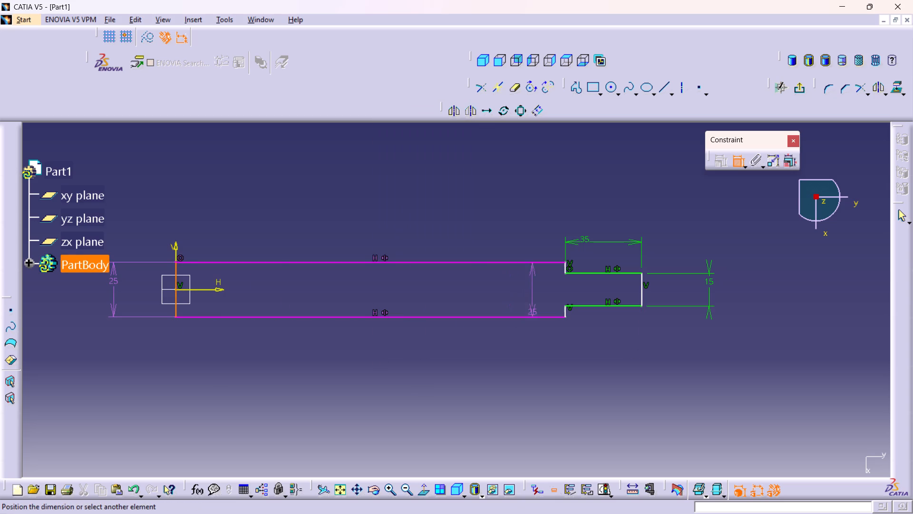
click(566, 309)
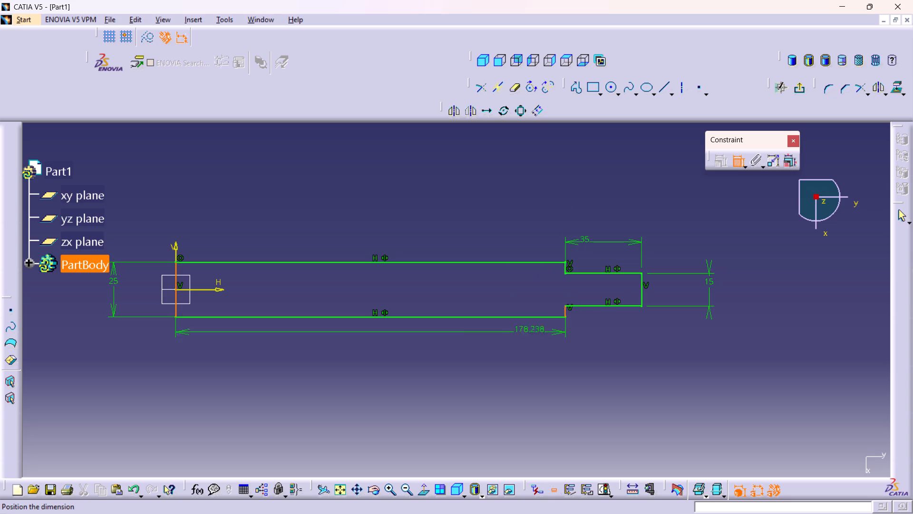
click(362, 351)
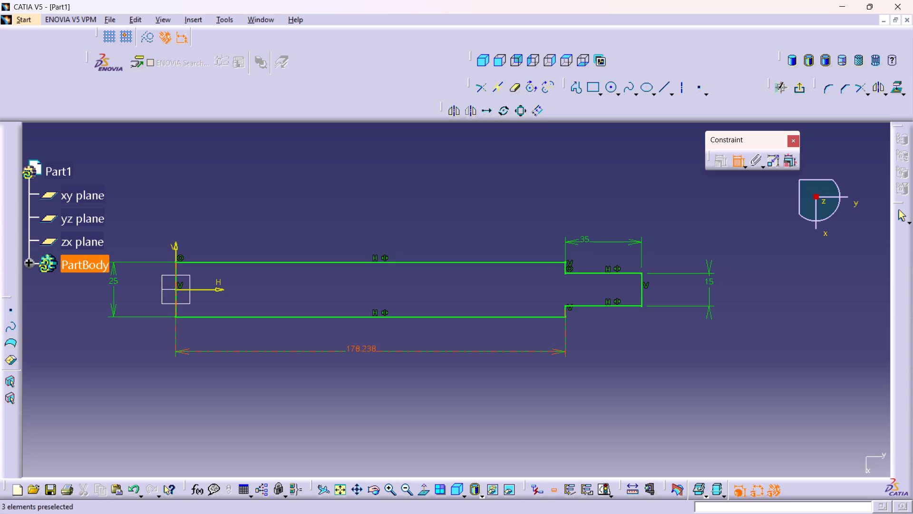
double_click(352, 350)
text(35)
key(Return)
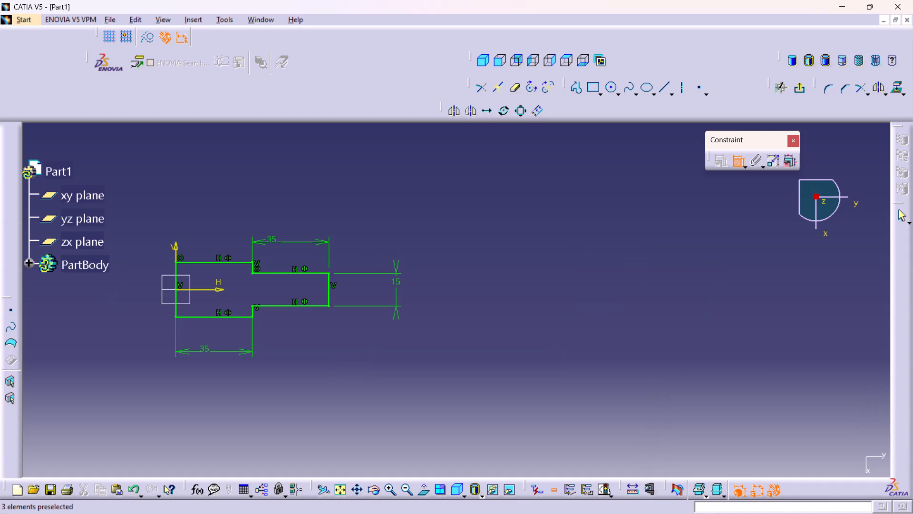
Dimension the length of the vertical edge on the V axis.
middle_drag(178, 376, 171, 296)
right_click(178, 376)
middle_drag(141, 346, 431, 340)
middle_drag(361, 353, 369, 380)
right_click(361, 353)
middle_drag(368, 378, 470, 375)
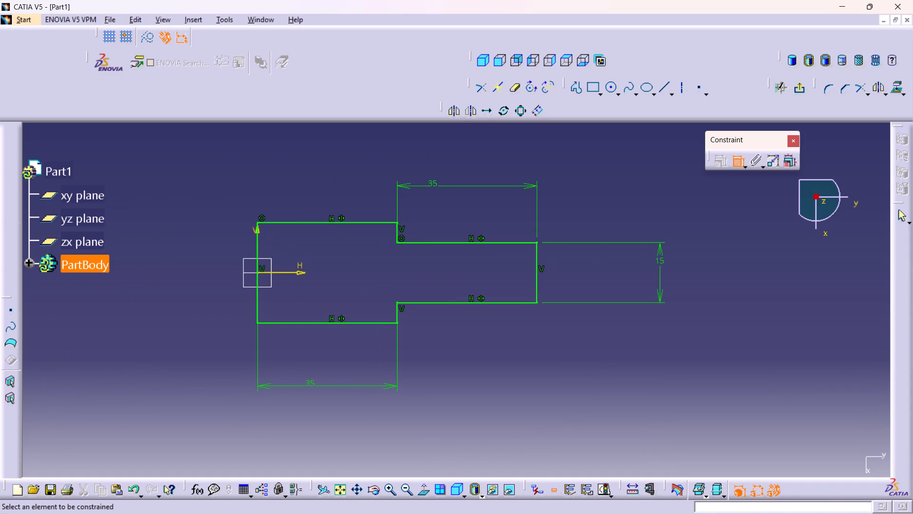
click(255, 298)
click(205, 270)
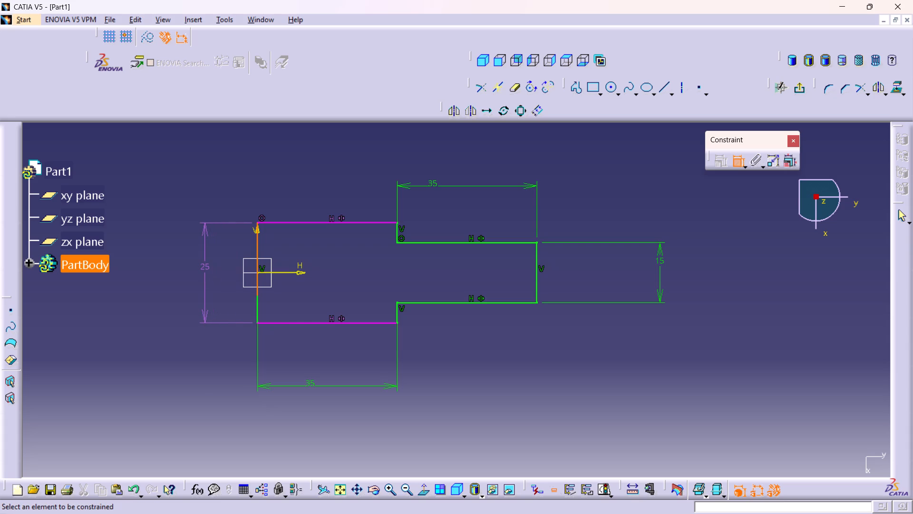
Delete the length dimension of the vertical edge on the V axis.
right_click(202, 267)
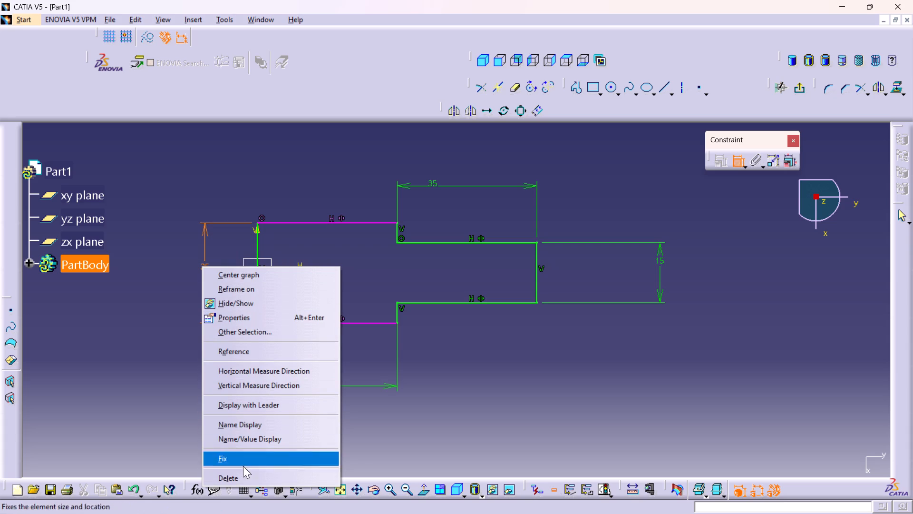
click(240, 476)
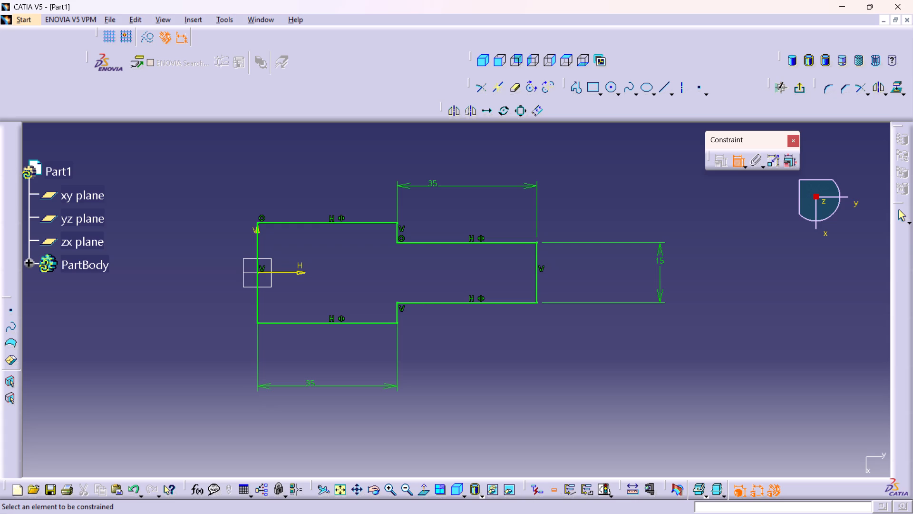
Exit the stepped profile sketch and return to the 3D sheet metal part.
middle_drag(438, 356, 472, 373)
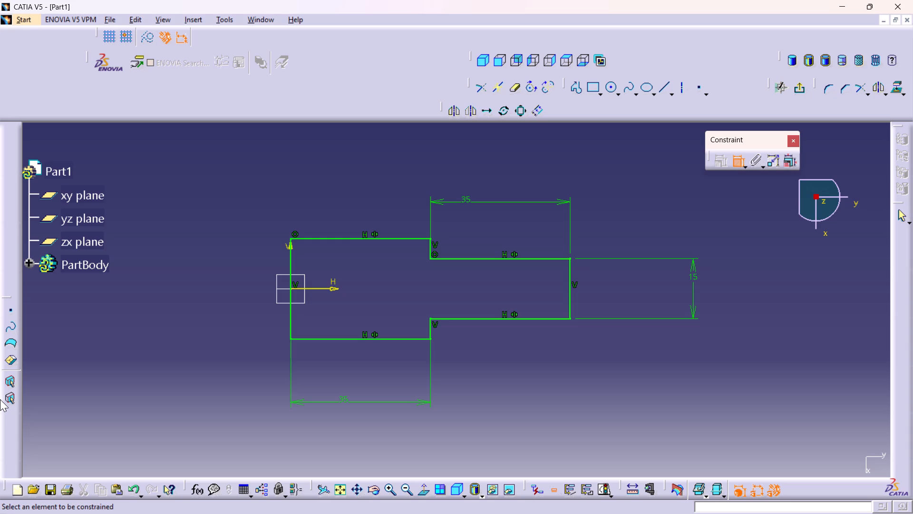
click(802, 88)
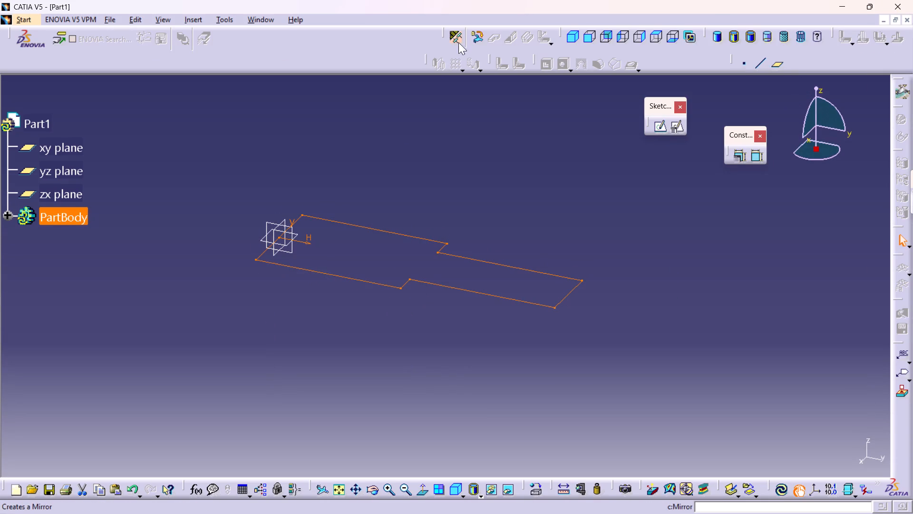
Define the sheet metal parameters with a thickness of 1 mm and a default bend radius of 2 mm.
click(462, 39)
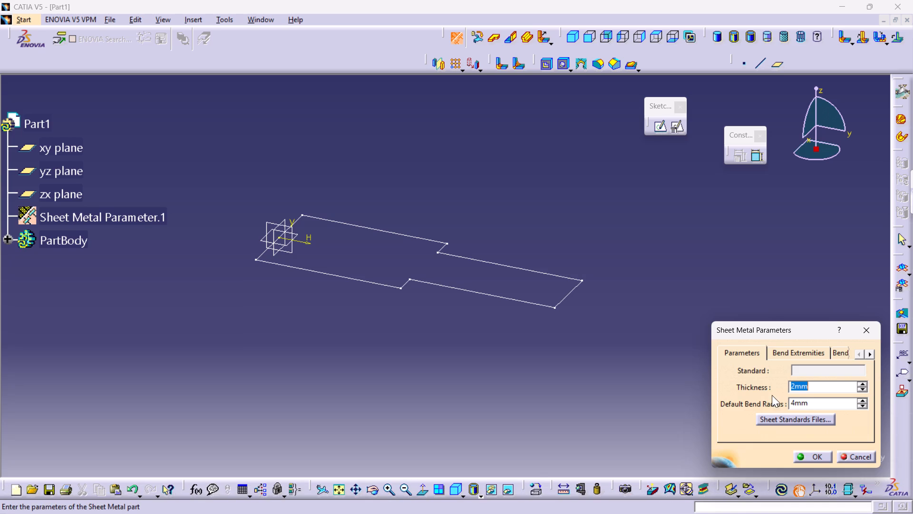
double_click(824, 384)
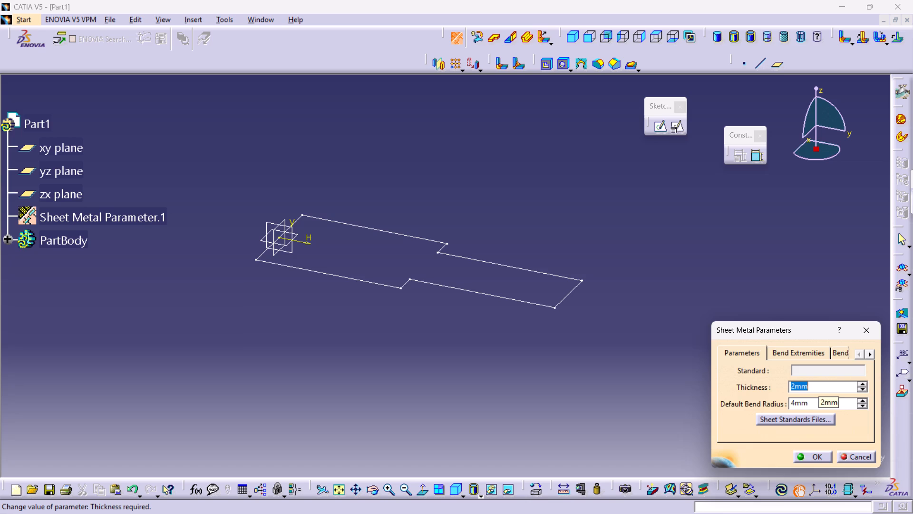
key(1)
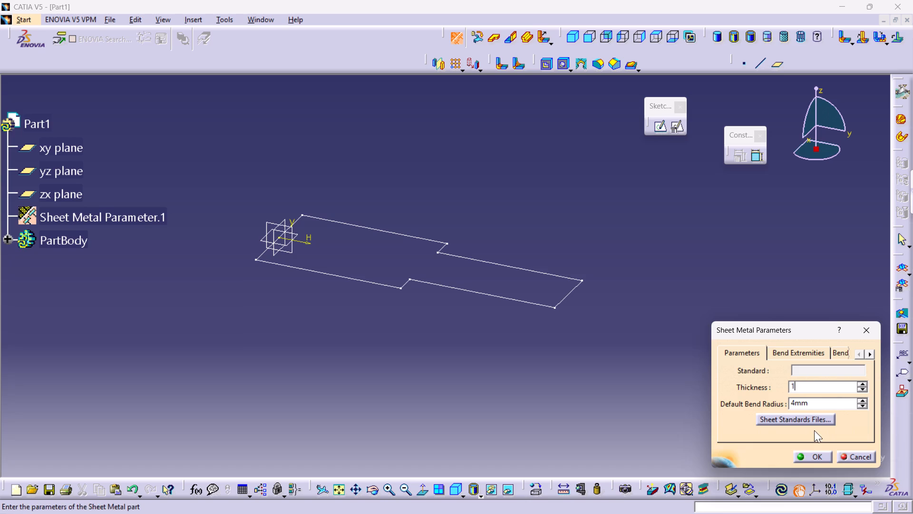
double_click(821, 402)
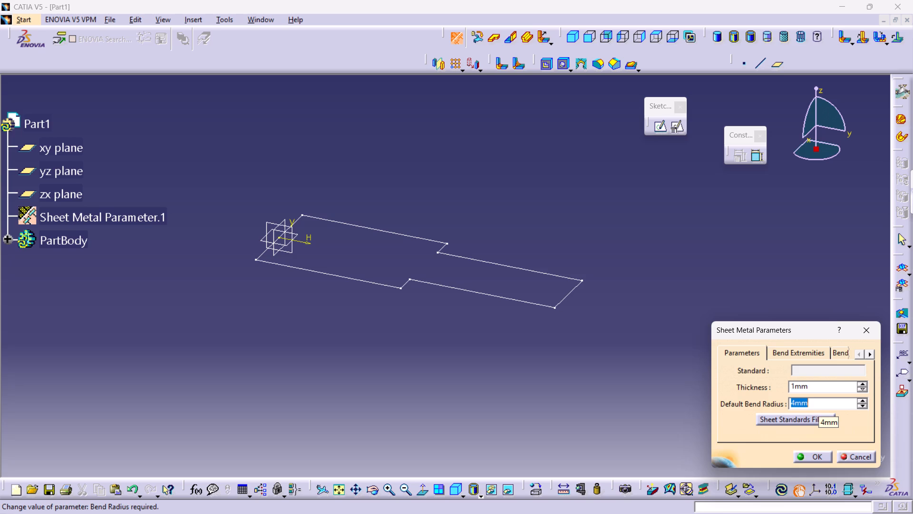
key(2)
key(Return)
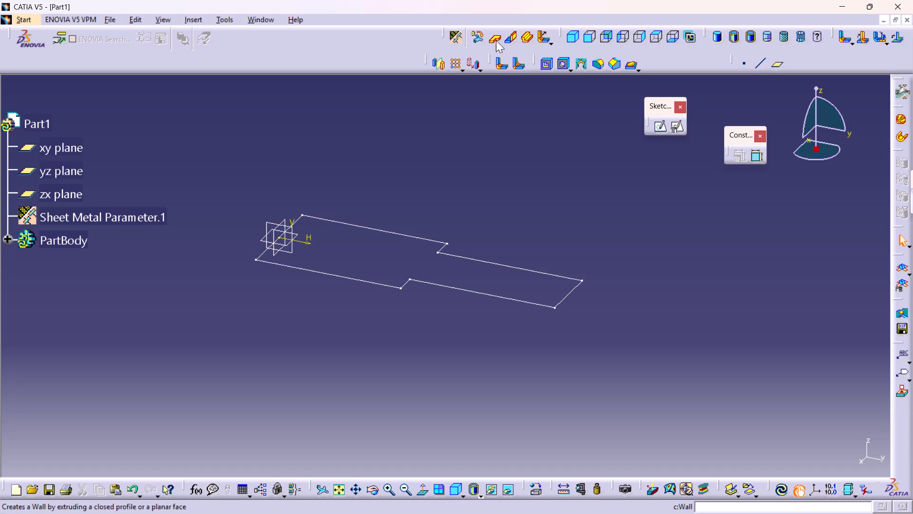
Create a sheet metal wall from the closed stepped profile Sketch.1, keeping the default material side.
click(492, 38)
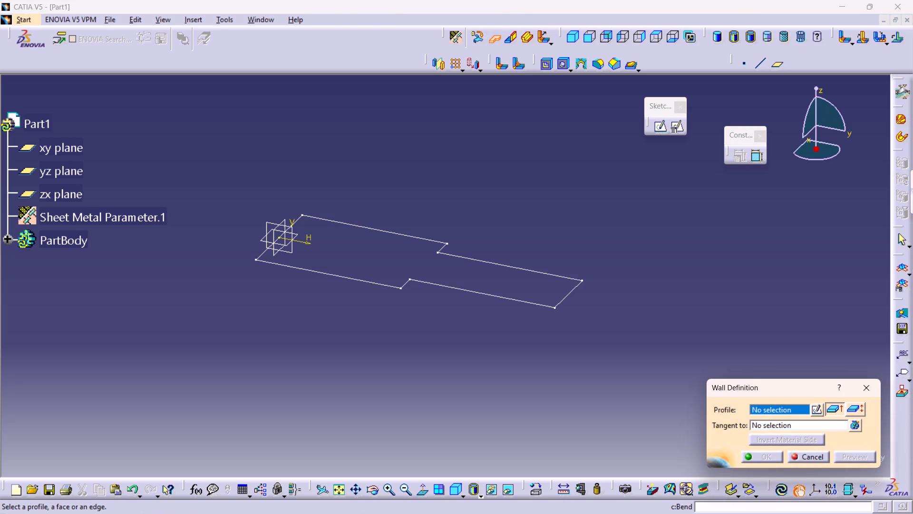
click(542, 304)
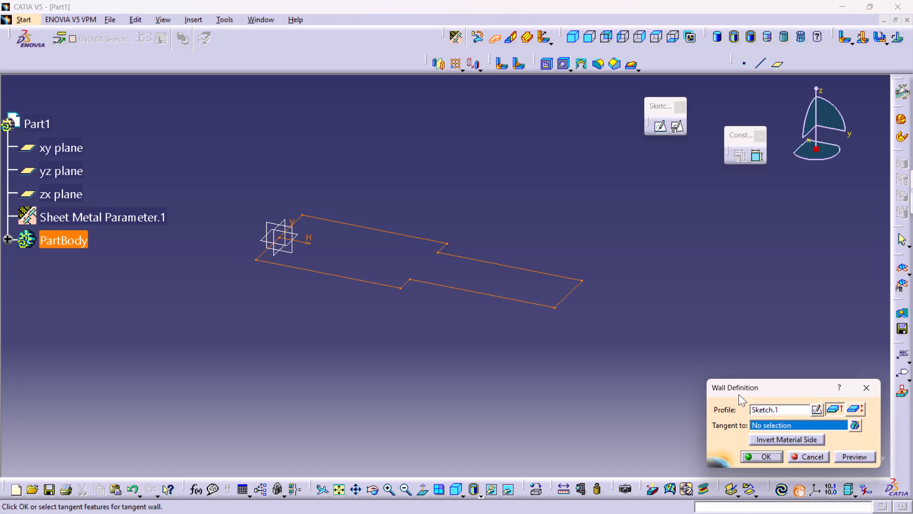
click(762, 462)
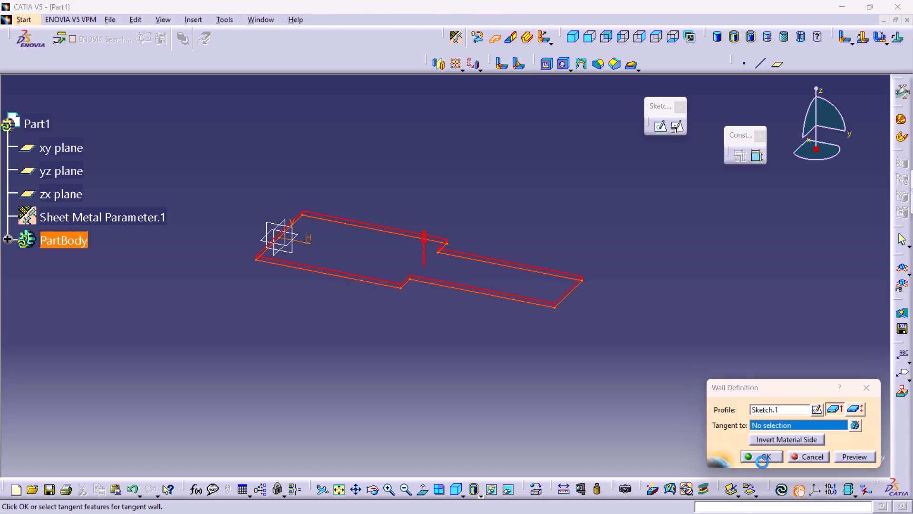
click(503, 387)
Examine the stepped wall from several angles, including its top face and thin side faces.
middle_drag(323, 335, 320, 319)
right_click(323, 335)
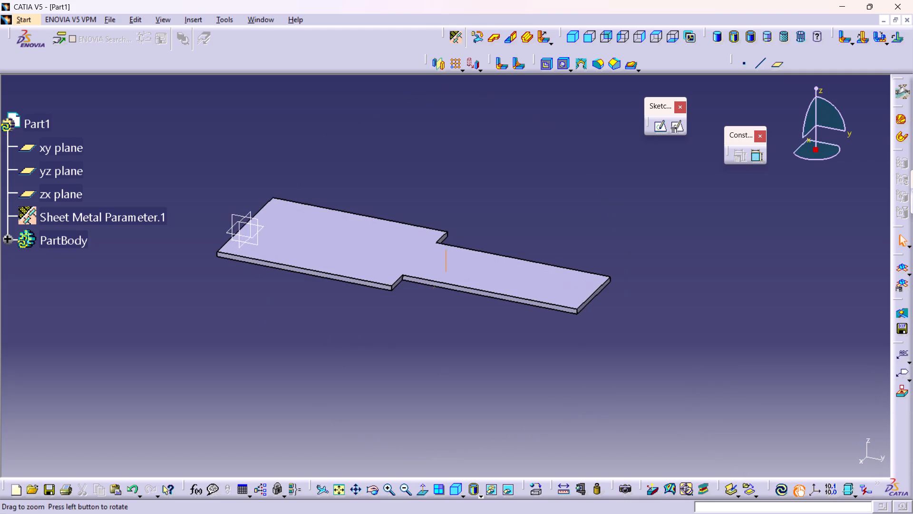
middle_drag(320, 319, 315, 299)
middle_drag(227, 314, 295, 382)
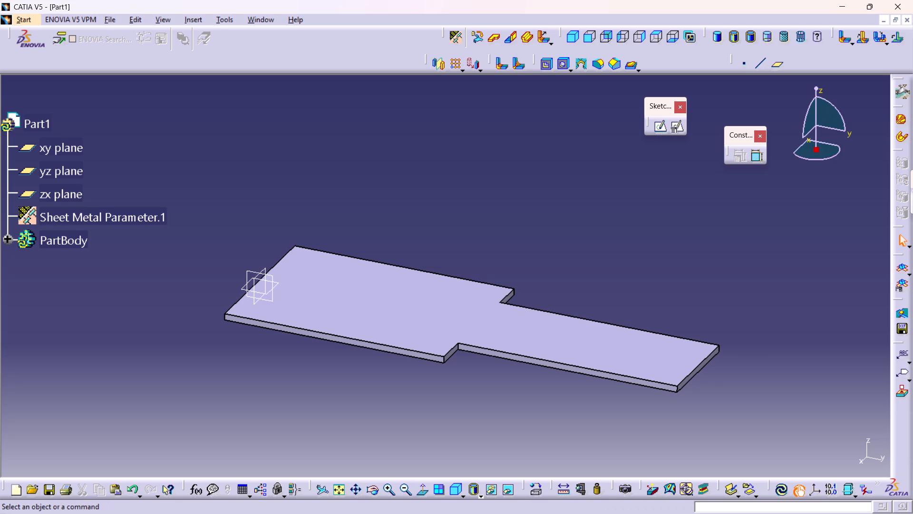
middle_drag(389, 202, 484, 218)
right_drag(389, 202, 484, 218)
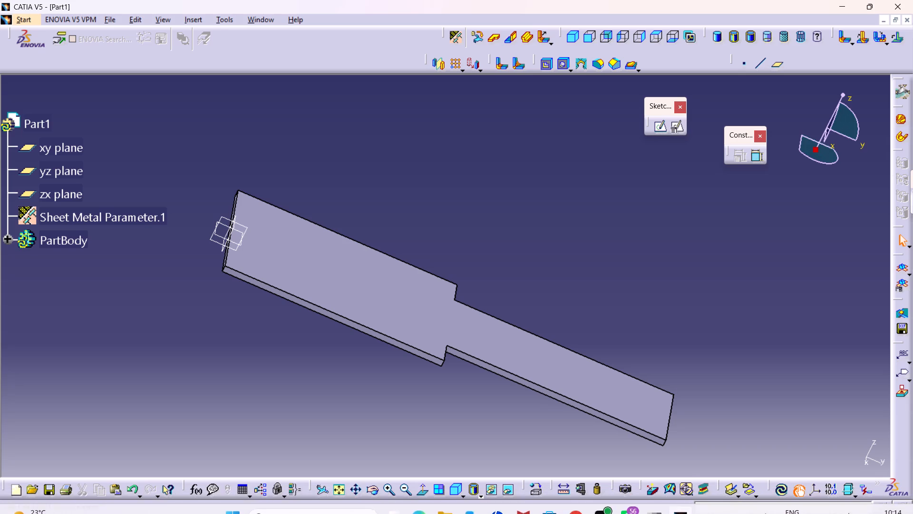
middle_drag(256, 373, 343, 377)
right_drag(256, 373, 343, 377)
middle_drag(278, 332, 259, 363)
right_drag(277, 335, 259, 363)
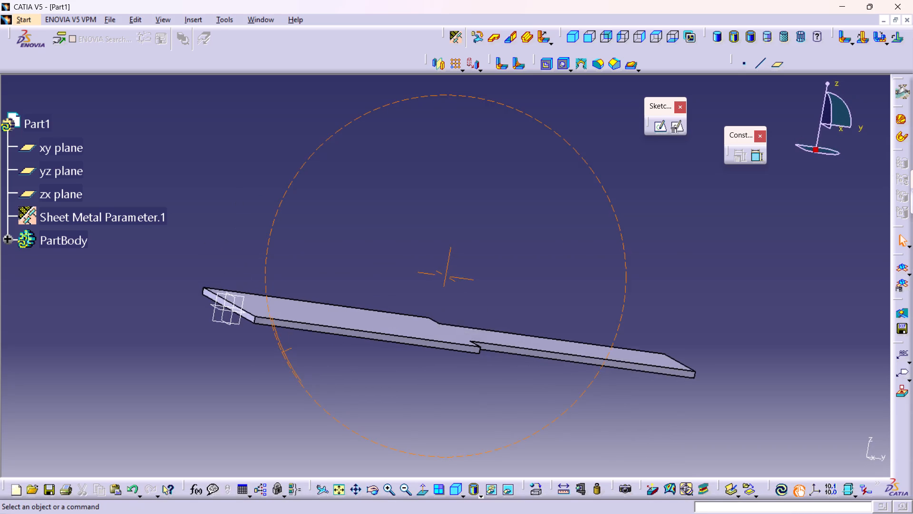
right_drag(259, 363, 254, 373)
middle_drag(259, 363, 254, 373)
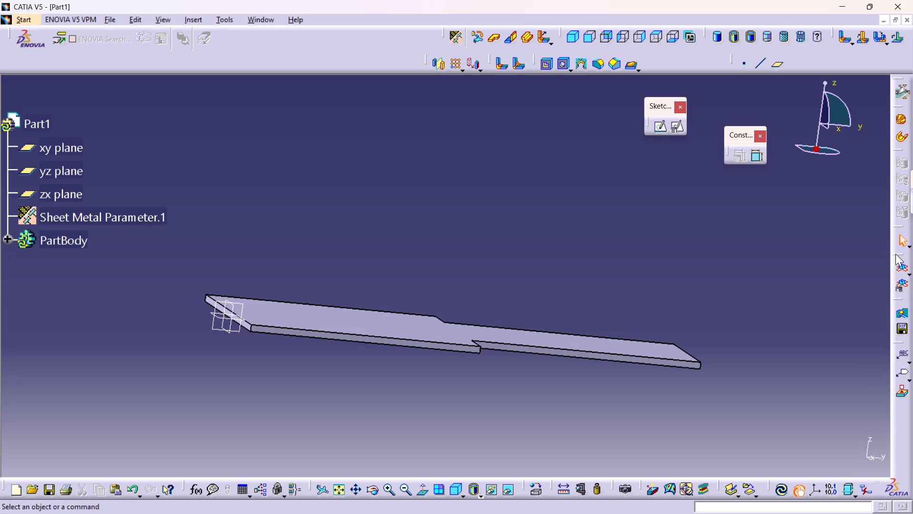
Relocate the Fold/Unfold command group from the side to the upper command area, directly after the pattern and transformation commands.
drag(895, 254, 840, 69)
drag(836, 85, 803, 79)
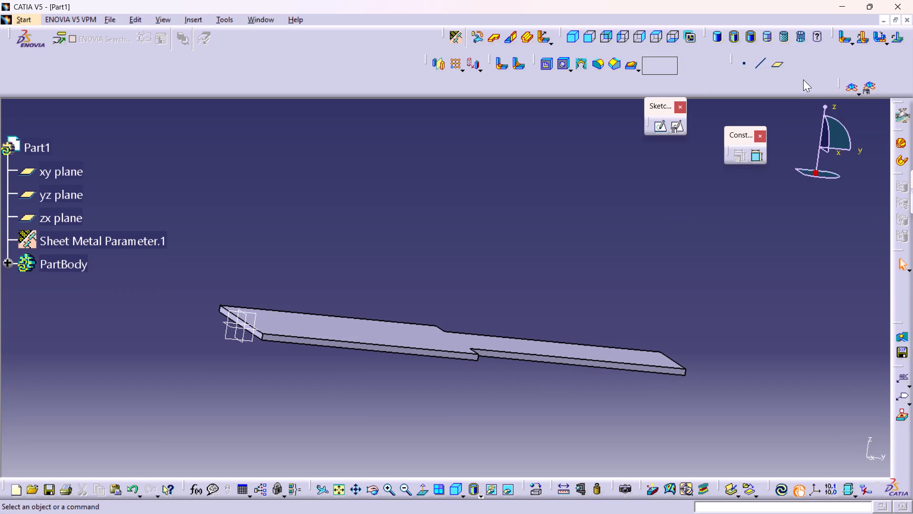
drag(803, 79, 832, 76)
drag(835, 81, 815, 63)
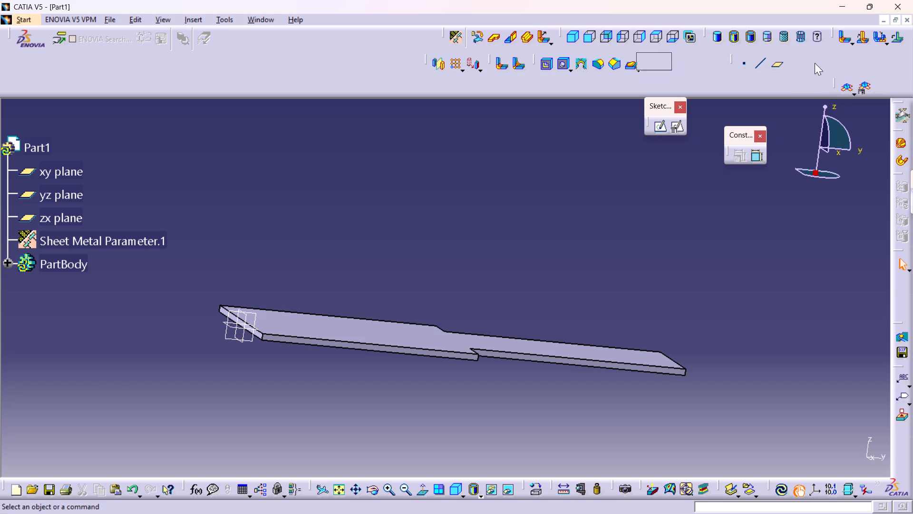
drag(815, 63, 835, 64)
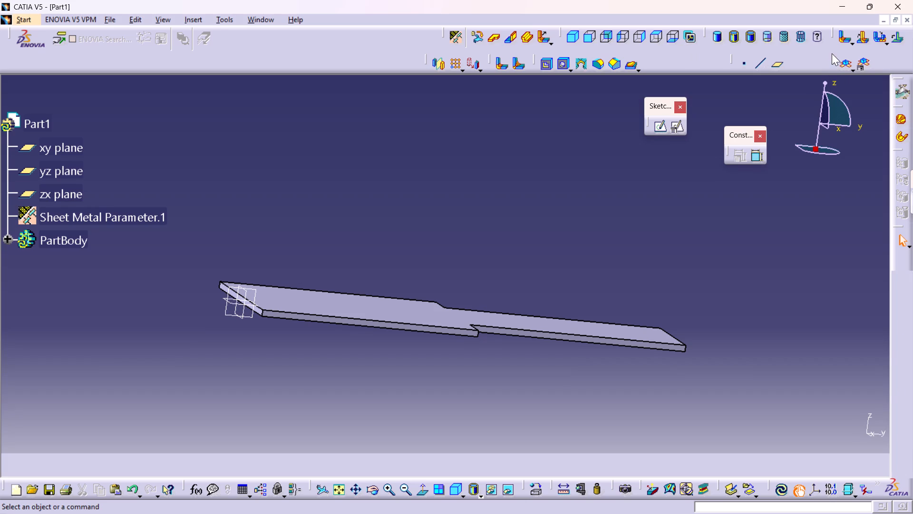
drag(832, 53, 834, 60)
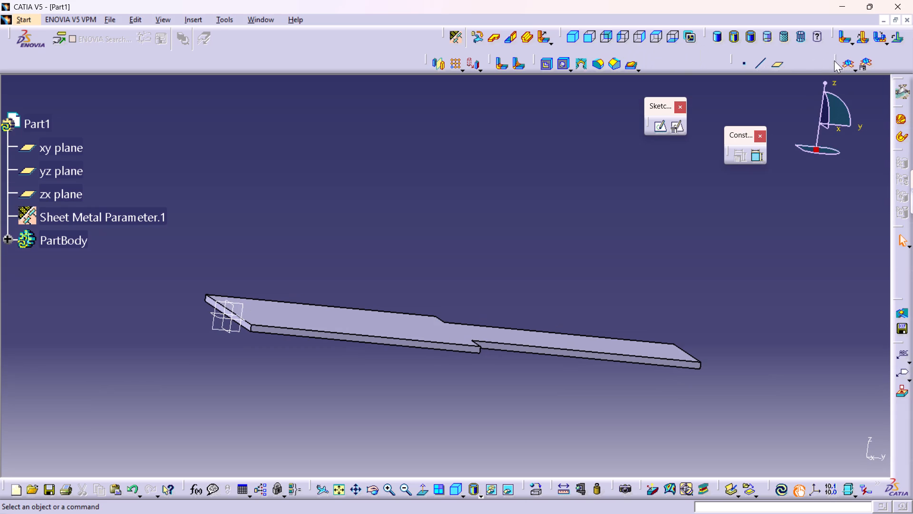
drag(834, 60, 534, 90)
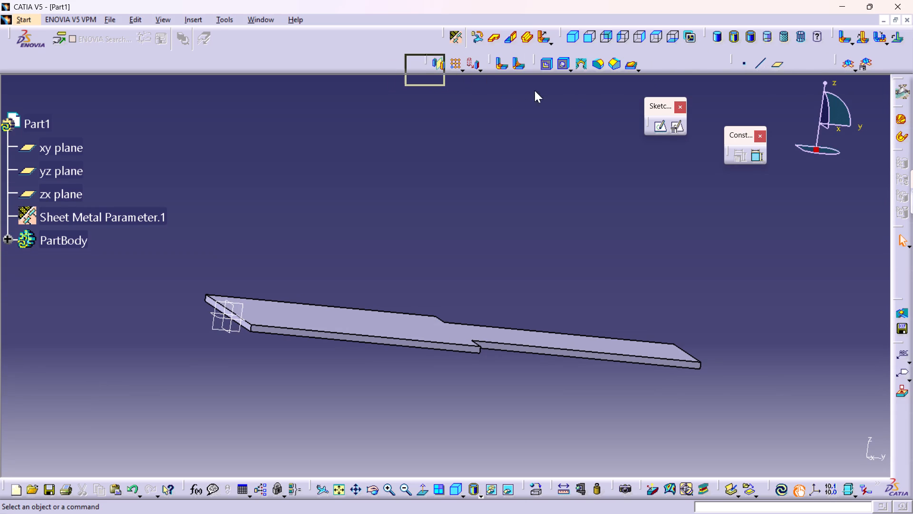
drag(534, 90, 821, 69)
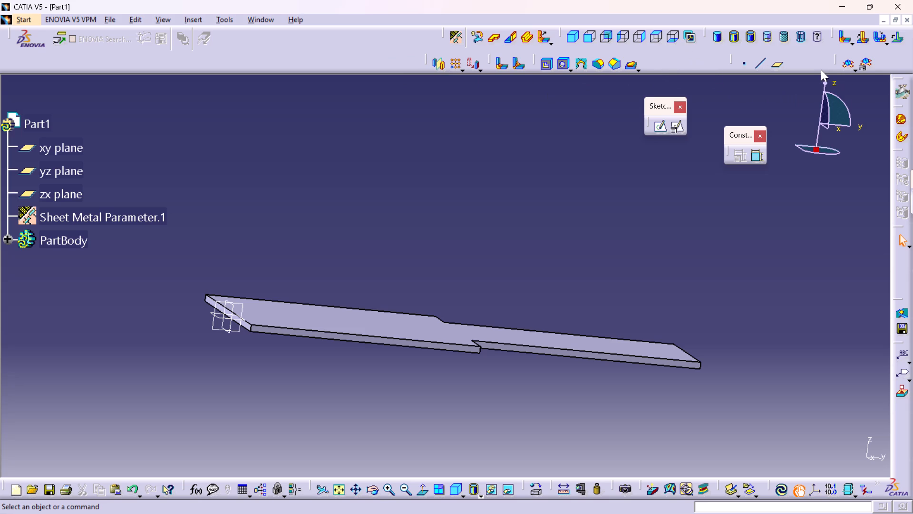
drag(820, 58, 812, 68)
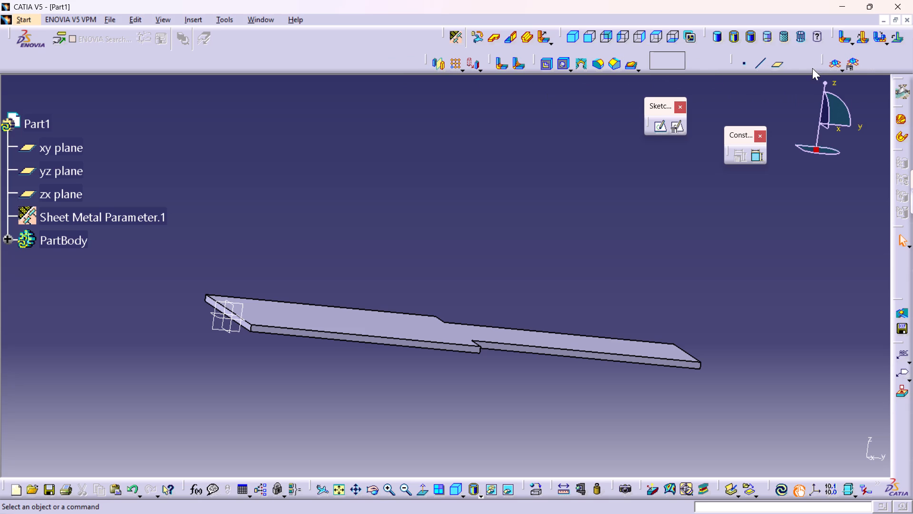
drag(812, 68, 823, 68)
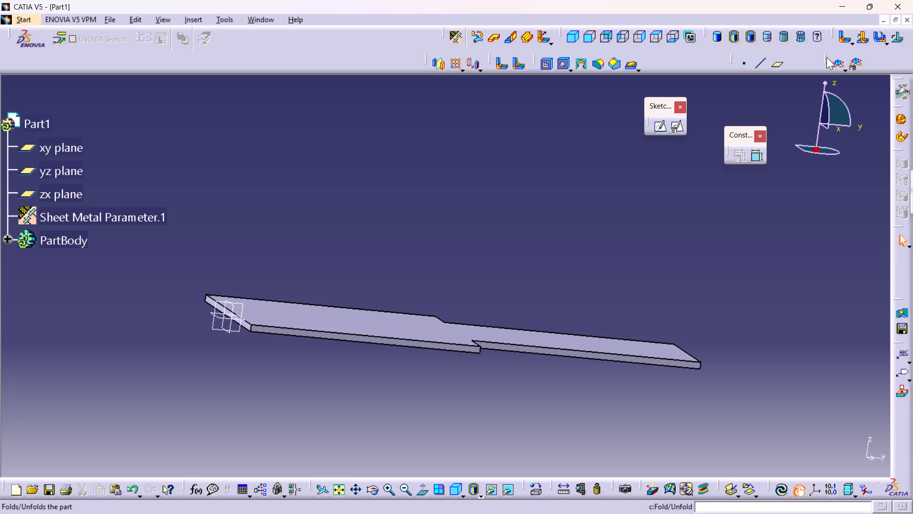
drag(824, 57, 822, 72)
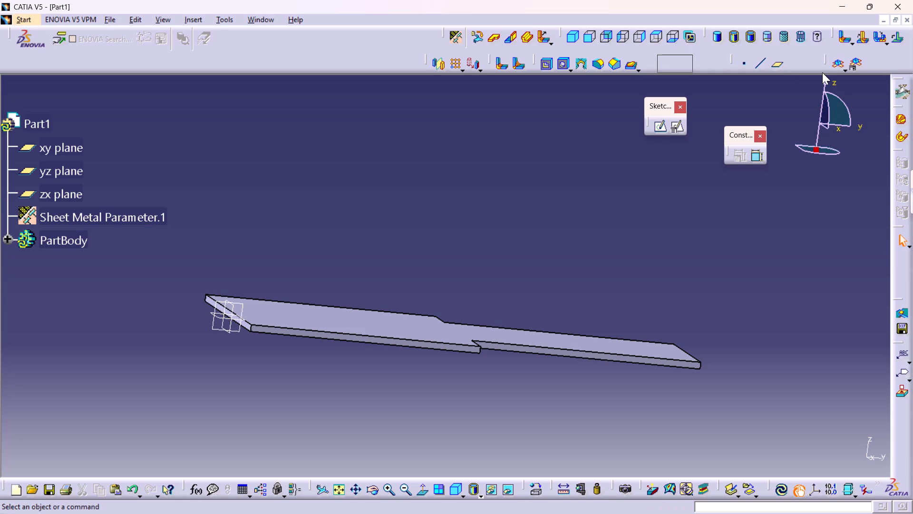
drag(822, 72, 841, 62)
drag(841, 63, 806, 71)
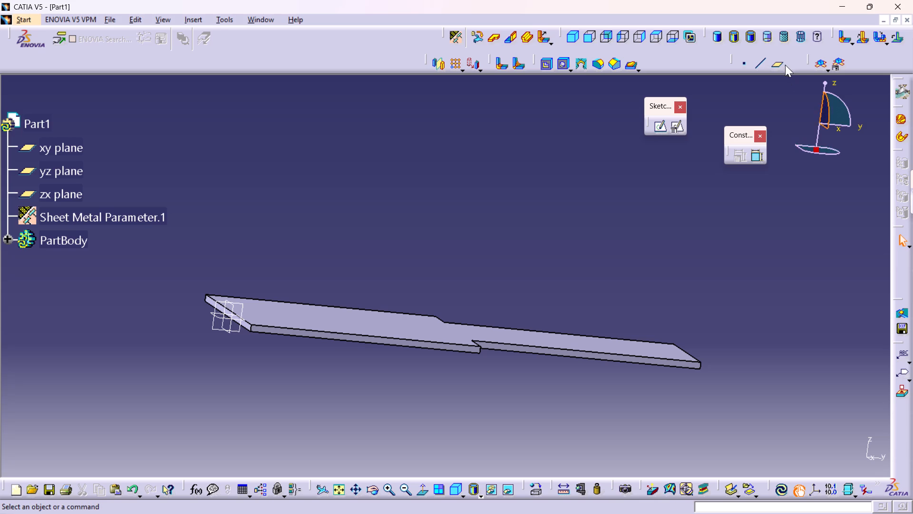
drag(808, 59, 808, 58)
drag(808, 58, 810, 65)
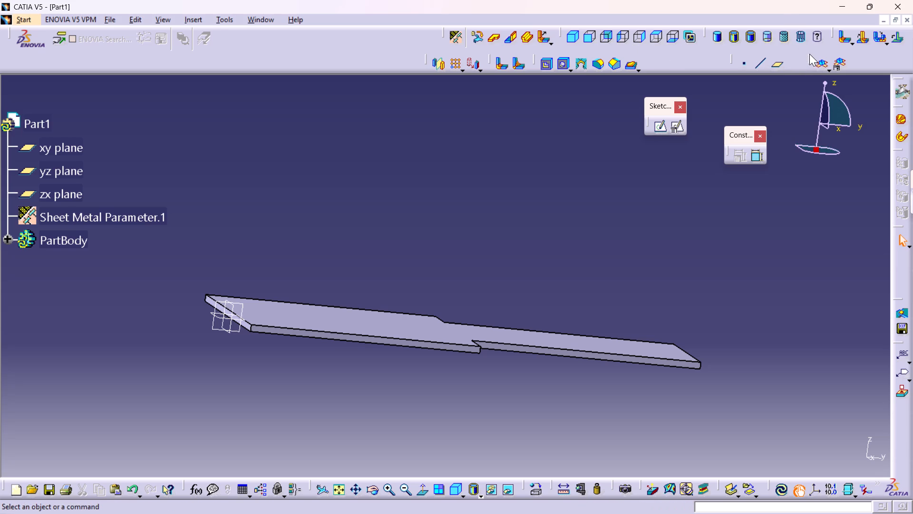
drag(809, 54, 464, 63)
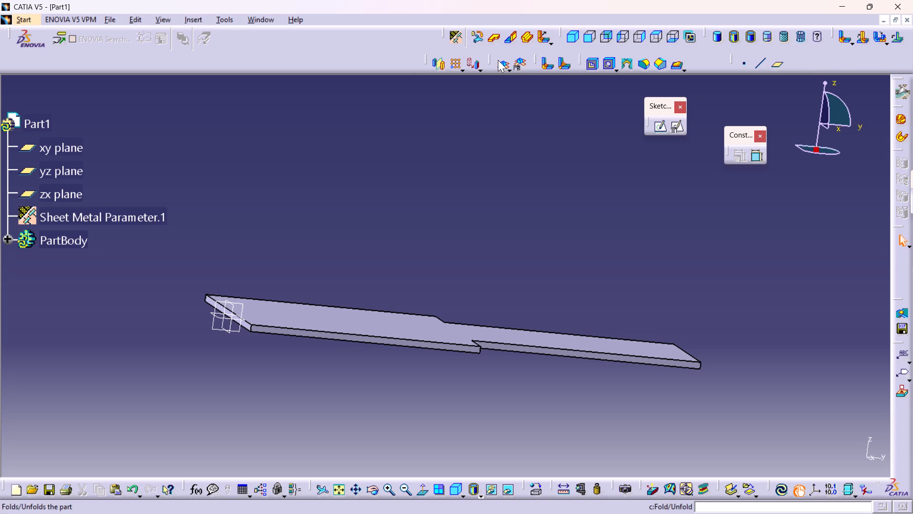
Toggle the wall to its unfolded view and back to the 3D view.
click(499, 65)
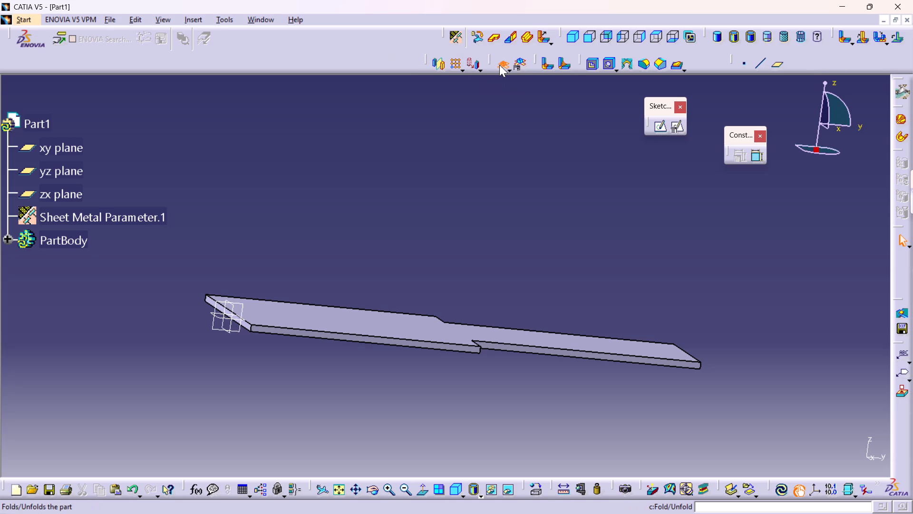
click(499, 65)
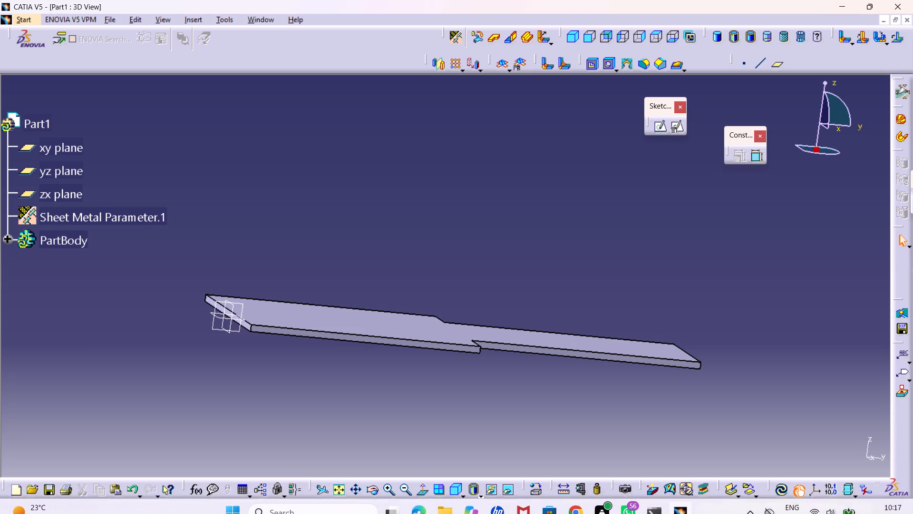
middle_drag(267, 229, 304, 271)
right_drag(267, 229, 304, 271)
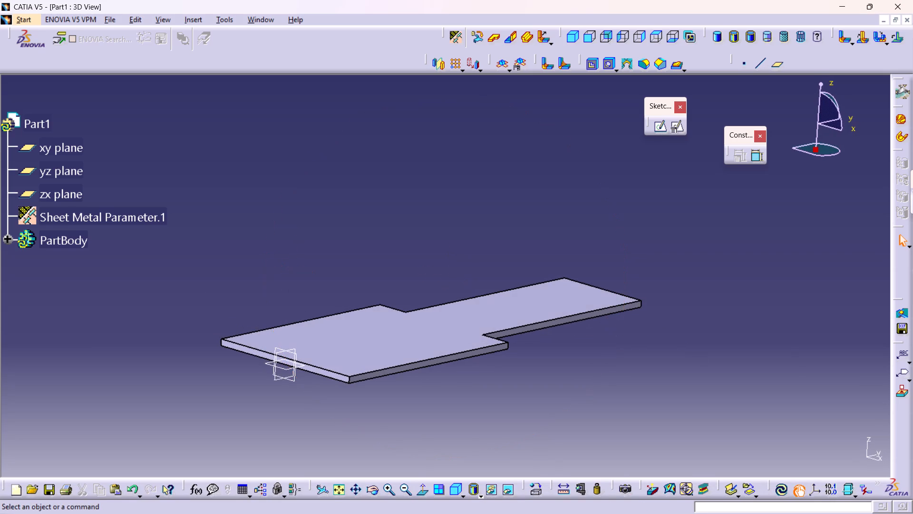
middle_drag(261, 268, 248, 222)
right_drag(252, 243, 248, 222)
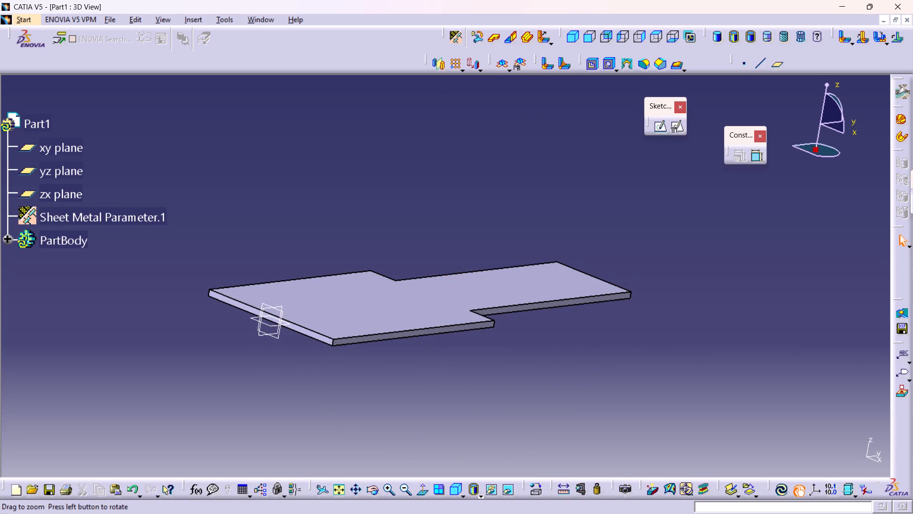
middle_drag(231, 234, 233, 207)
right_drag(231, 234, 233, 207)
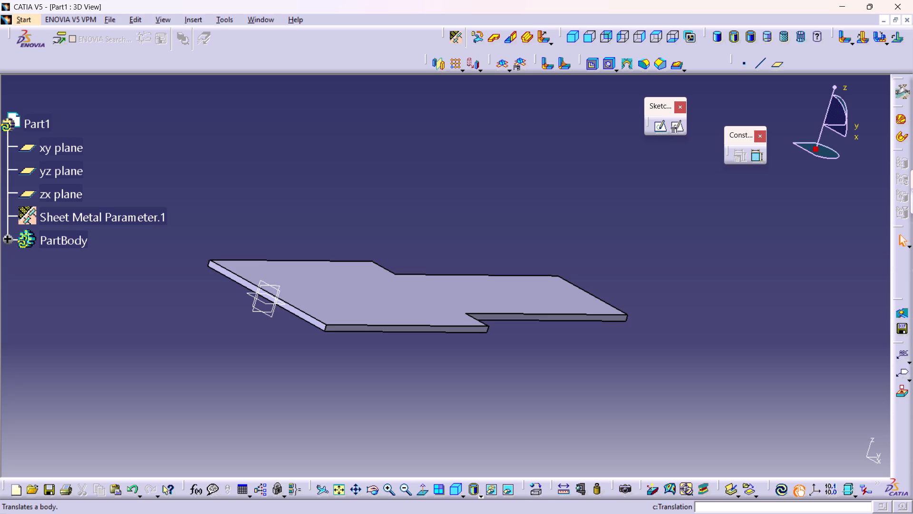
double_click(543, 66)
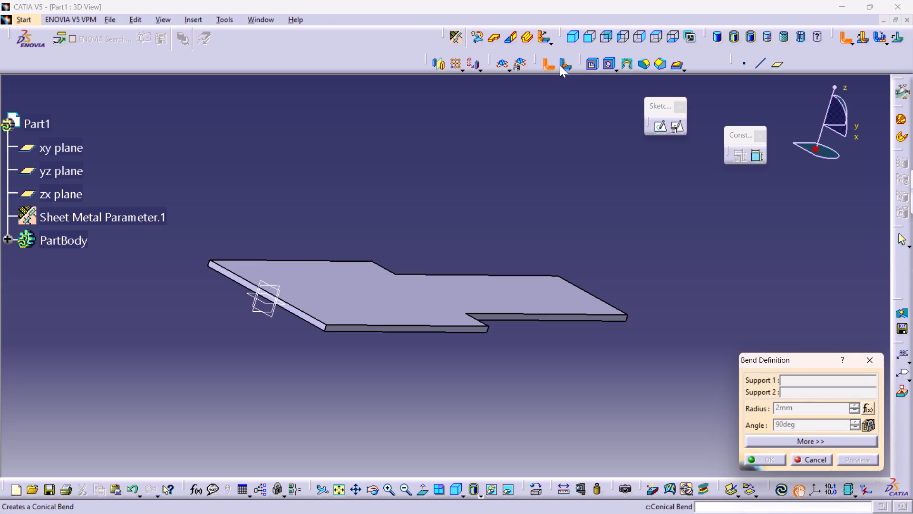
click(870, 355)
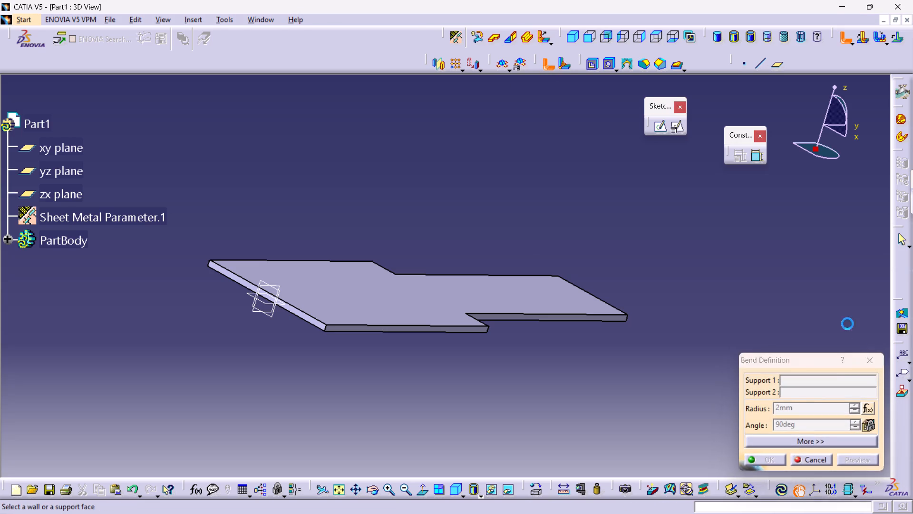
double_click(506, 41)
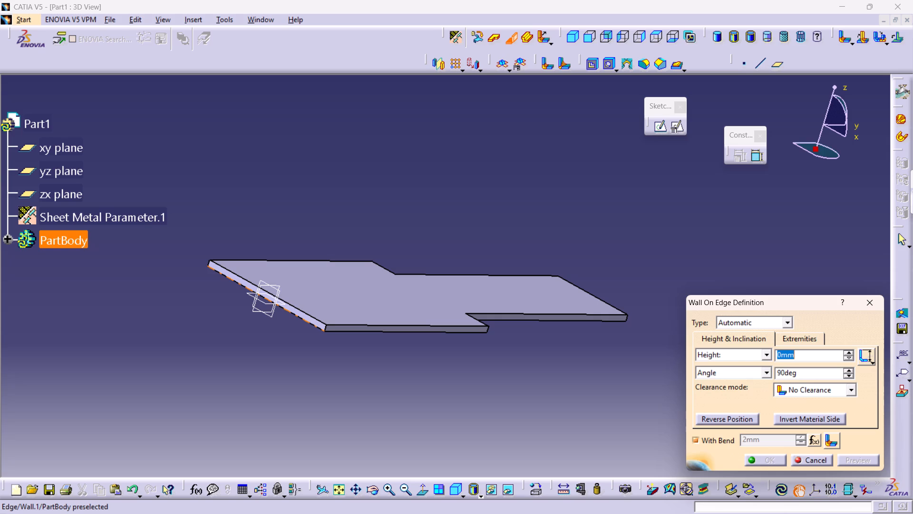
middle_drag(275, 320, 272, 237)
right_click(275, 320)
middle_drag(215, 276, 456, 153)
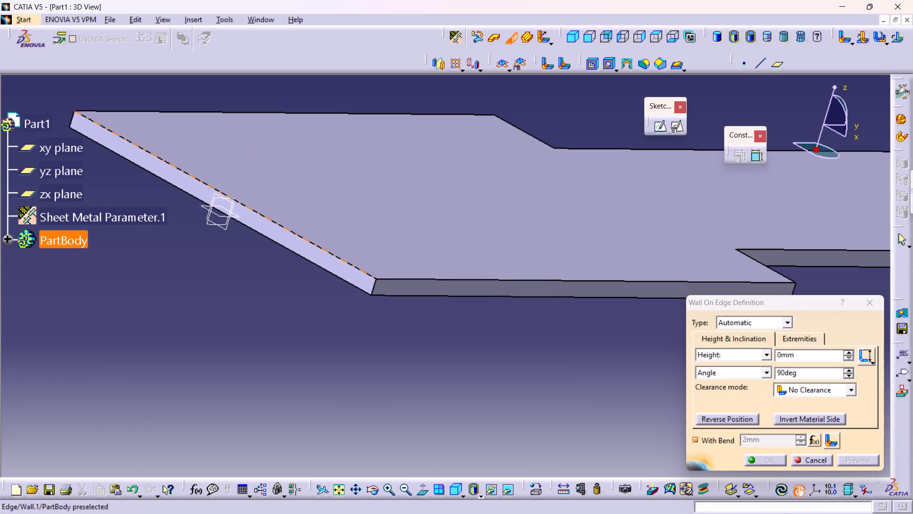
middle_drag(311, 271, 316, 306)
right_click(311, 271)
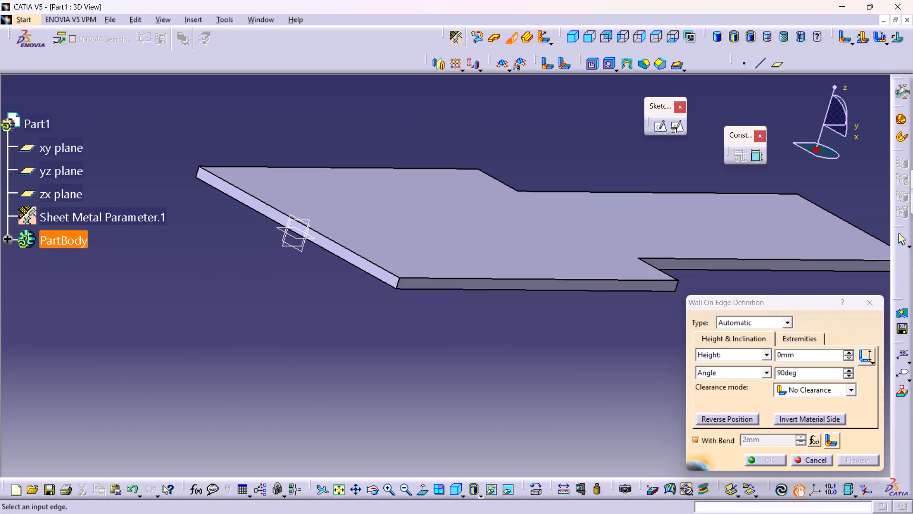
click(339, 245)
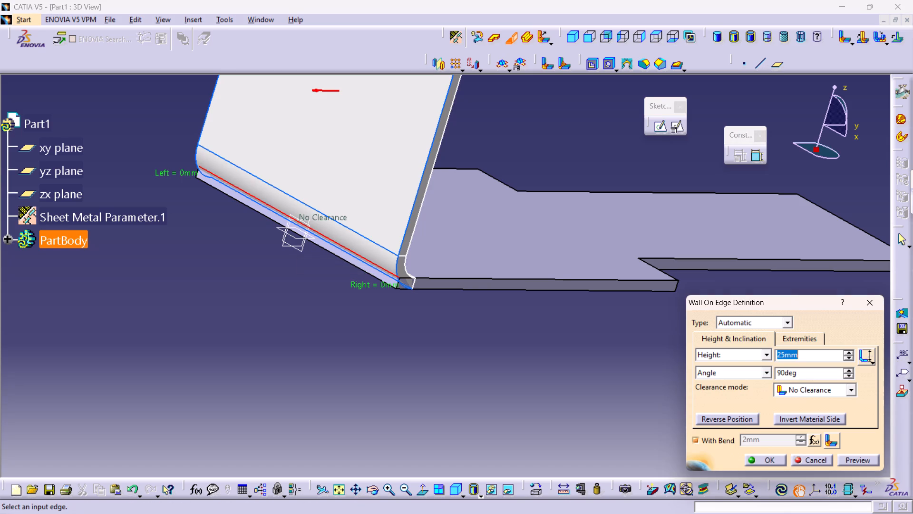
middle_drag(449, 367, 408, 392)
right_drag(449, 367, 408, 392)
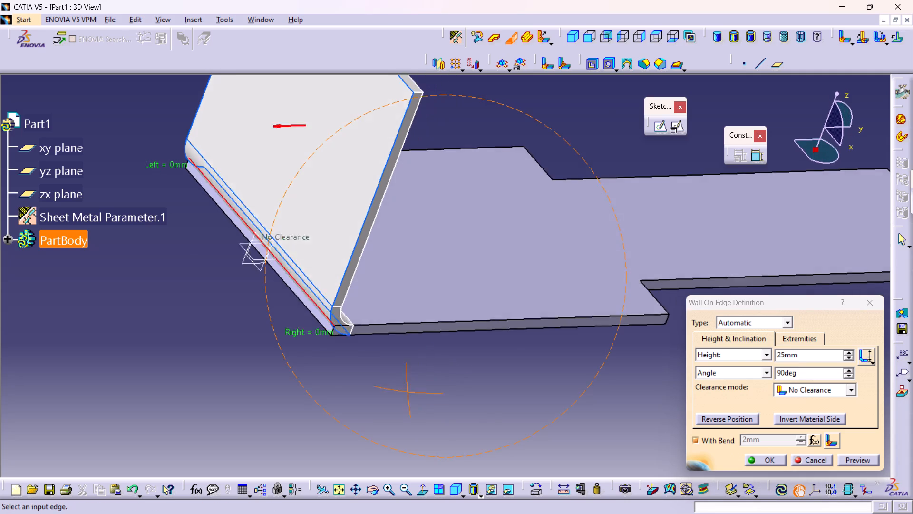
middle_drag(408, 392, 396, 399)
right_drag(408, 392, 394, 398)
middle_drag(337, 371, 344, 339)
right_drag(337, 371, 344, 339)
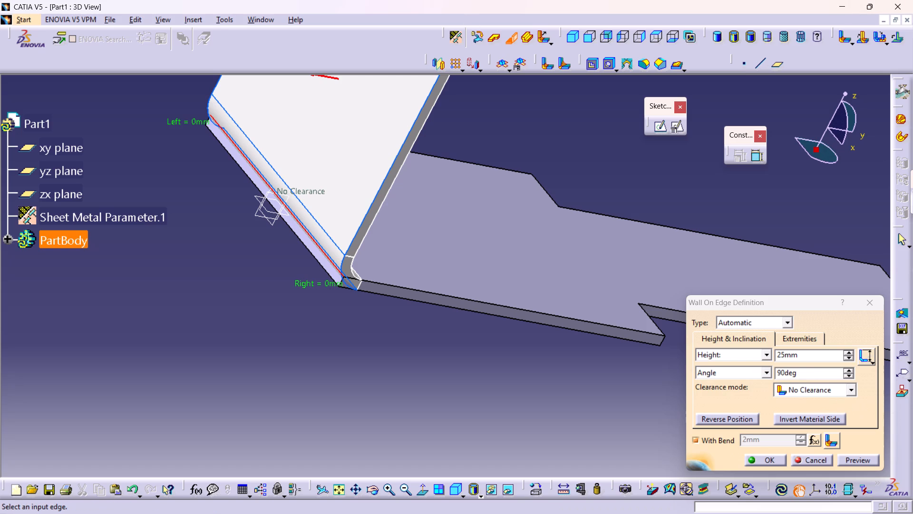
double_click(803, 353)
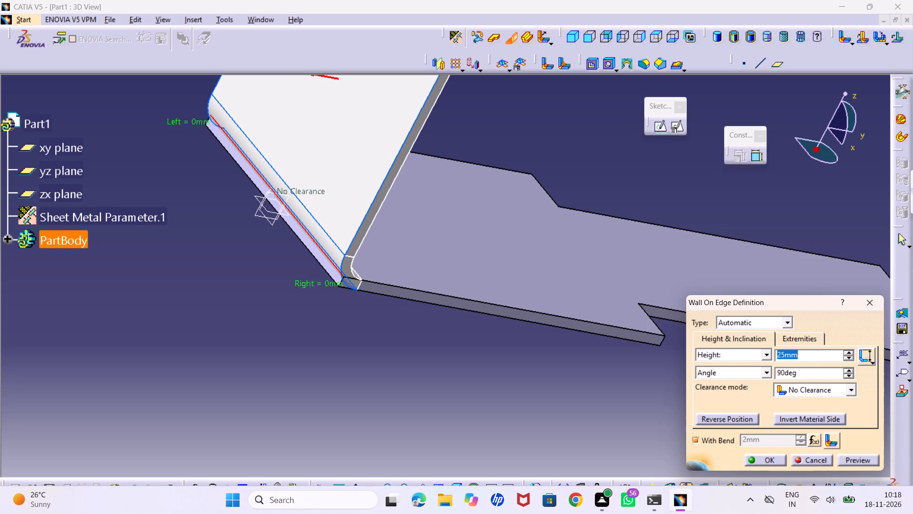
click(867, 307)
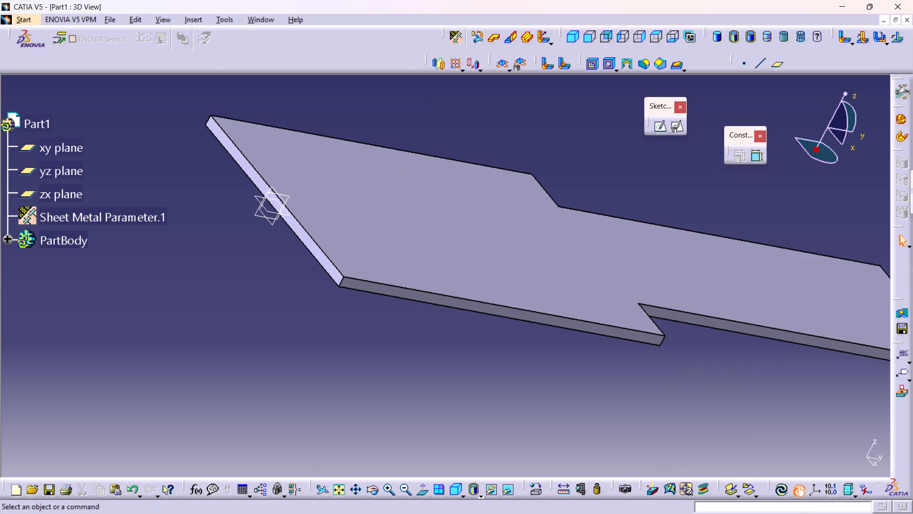
Add a 10 mm high wall with bend along the top edge of the base wall's narrow end, rising at 90 degrees.
click(467, 415)
middle_drag(693, 414, 550, 389)
right_drag(693, 414, 550, 389)
middle_drag(661, 407, 517, 313)
middle_drag(725, 382, 529, 289)
right_drag(724, 381, 529, 289)
middle_drag(687, 393, 548, 387)
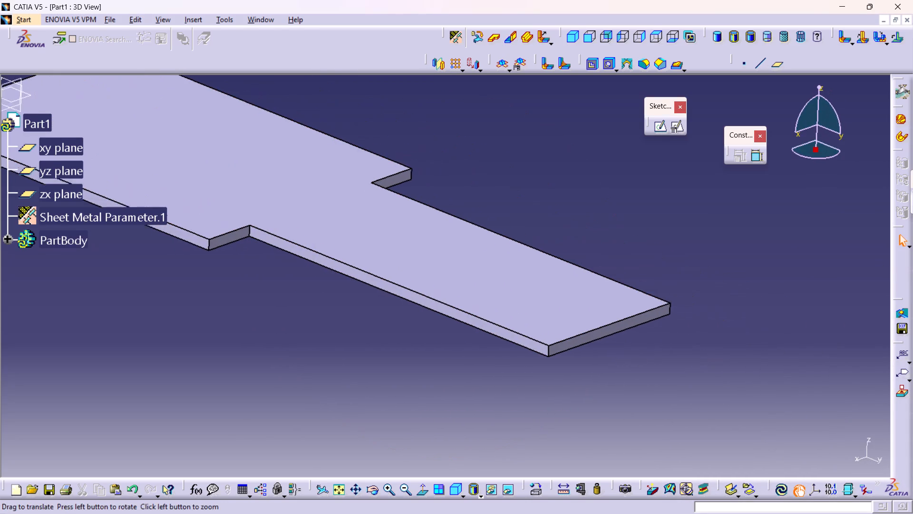
middle_drag(548, 387, 535, 387)
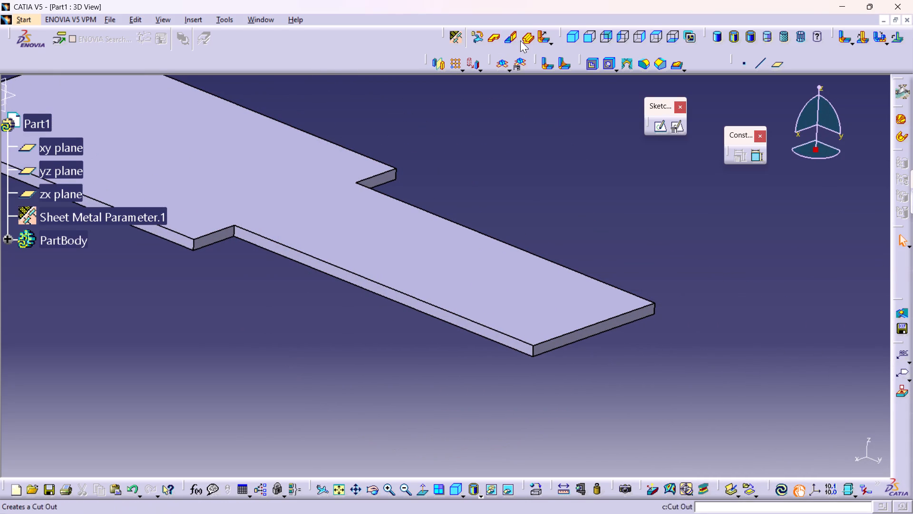
double_click(510, 39)
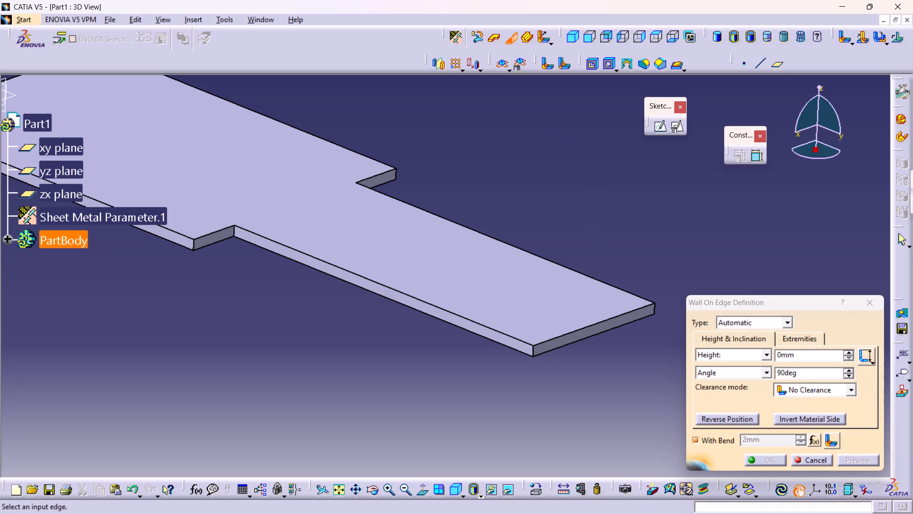
click(565, 335)
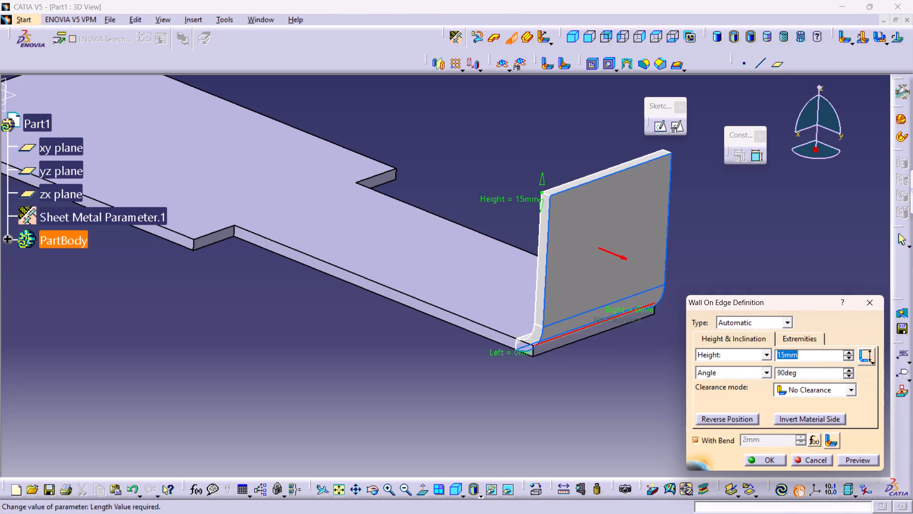
double_click(811, 357)
text(10)
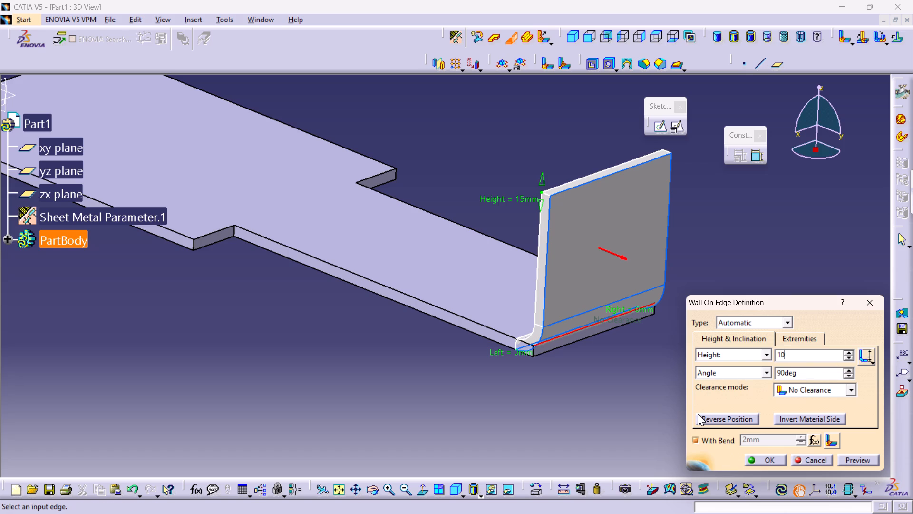
middle_drag(403, 424, 482, 420)
right_drag(403, 424, 482, 420)
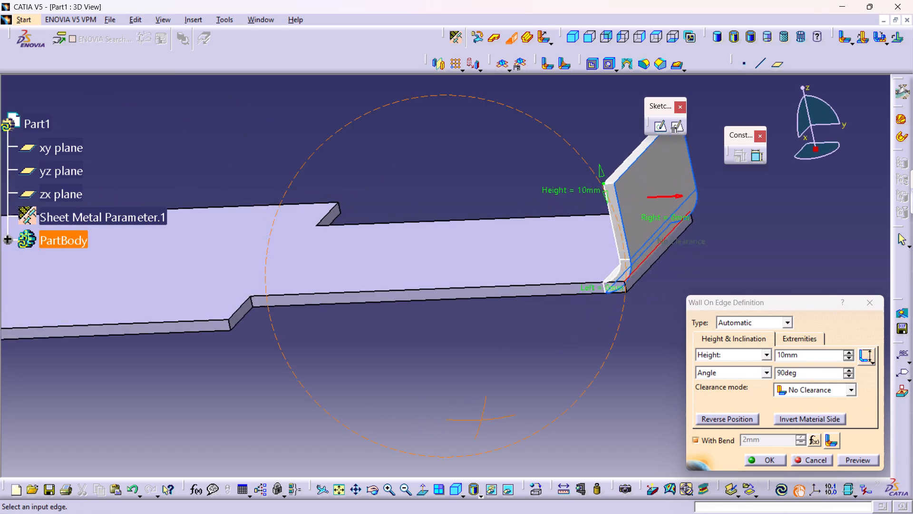
right_drag(482, 420, 490, 424)
middle_drag(482, 420, 490, 424)
middle_drag(575, 364, 581, 409)
right_drag(575, 364, 581, 409)
middle_drag(582, 374, 398, 370)
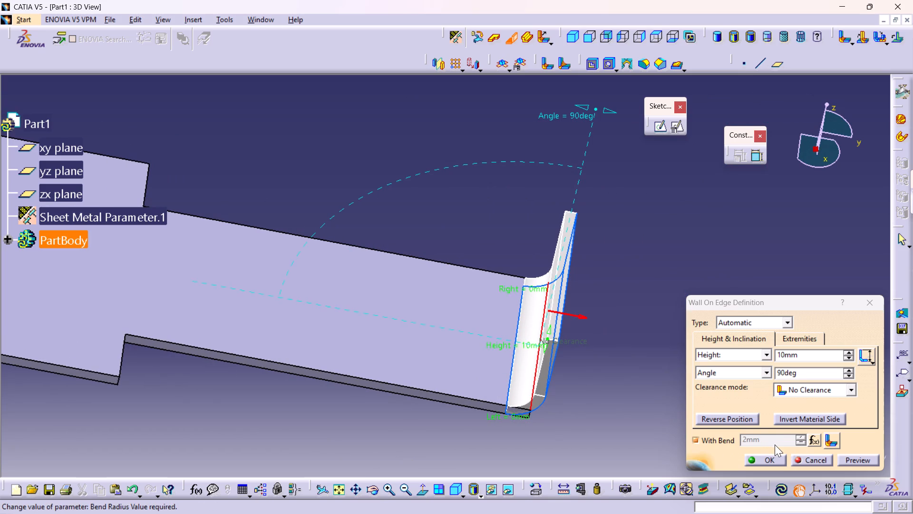
click(773, 460)
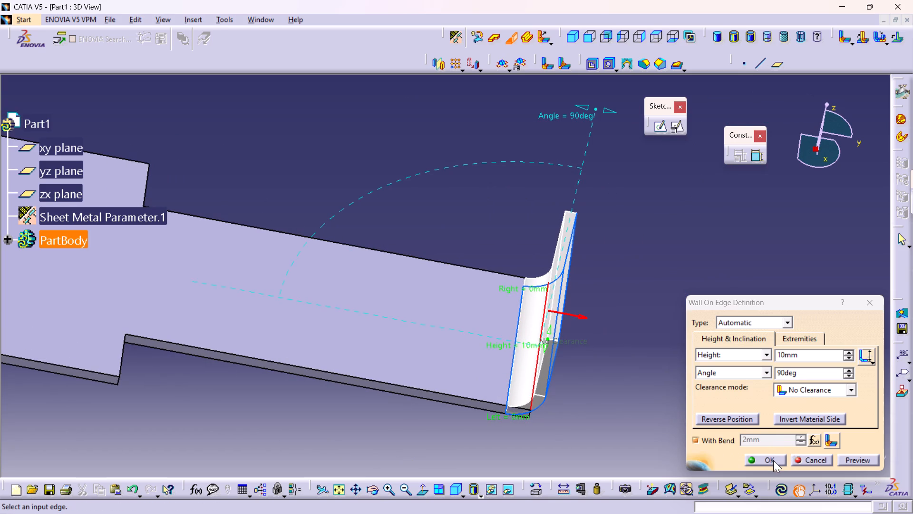
click(637, 442)
middle_drag(471, 423, 477, 319)
right_drag(471, 423, 480, 314)
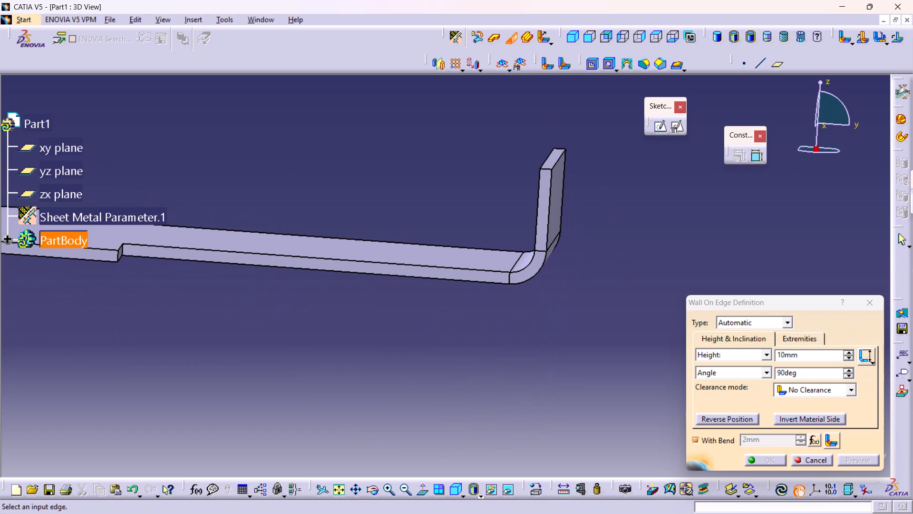
middle_drag(580, 301, 526, 333)
click(878, 306)
Examine the stepped base and its upright end flange from several angles.
middle_drag(525, 316, 272, 357)
right_drag(525, 316, 269, 357)
middle_drag(515, 334, 359, 374)
right_drag(515, 334, 359, 376)
middle_drag(660, 257, 482, 369)
middle_drag(544, 332, 603, 387)
right_click(546, 332)
middle_drag(746, 274, 617, 405)
middle_drag(544, 396, 548, 353)
right_drag(544, 396, 548, 353)
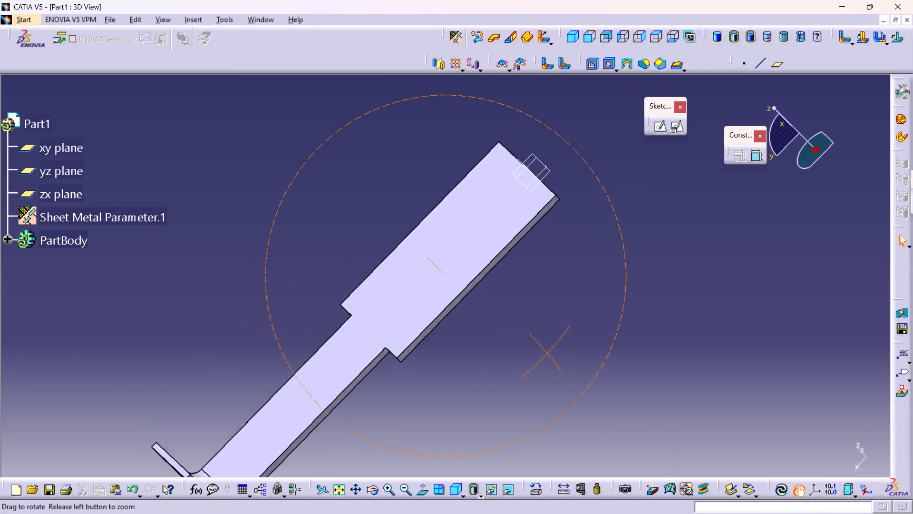
middle_drag(548, 353, 645, 294)
right_drag(548, 353, 645, 294)
middle_drag(498, 384, 525, 223)
middle_drag(368, 322, 597, 264)
right_drag(368, 322, 597, 264)
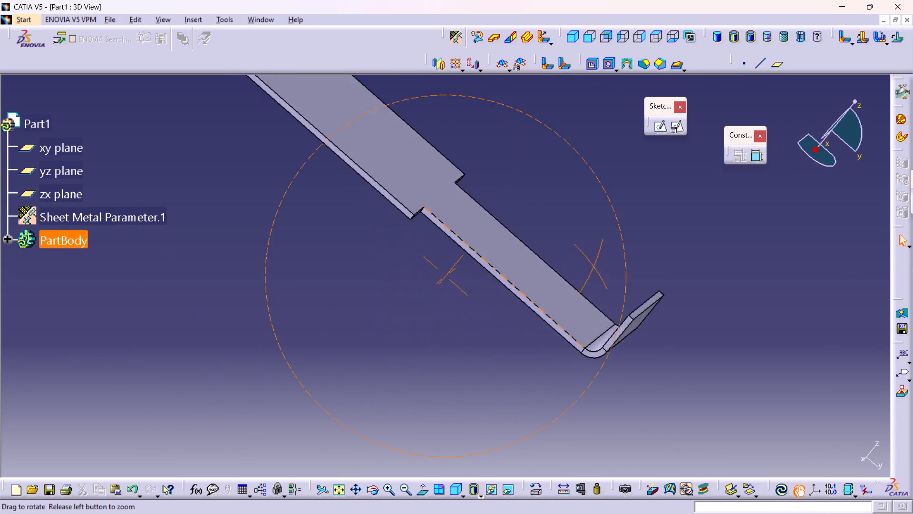
right_drag(597, 264, 627, 238)
middle_drag(597, 264, 627, 238)
middle_drag(409, 271, 444, 381)
middle_drag(277, 324, 229, 405)
right_drag(277, 324, 229, 405)
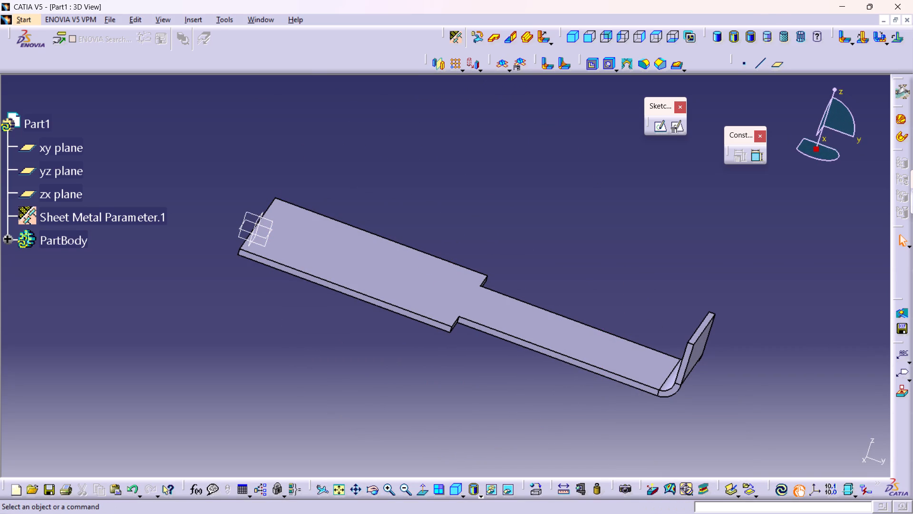
Add a wall with bend on the upright flange's free edge, 8.96 mm high at 90 degrees, pointing away from the base.
middle_drag(664, 433, 497, 358)
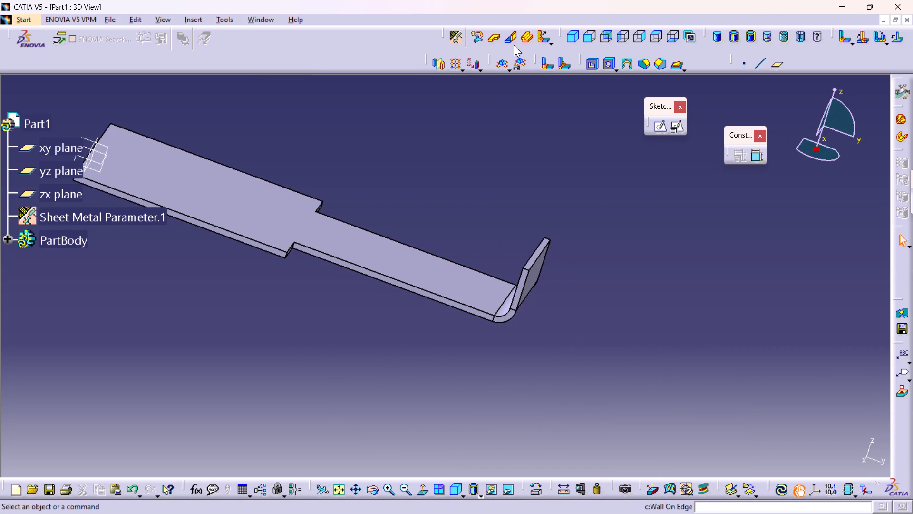
click(514, 38)
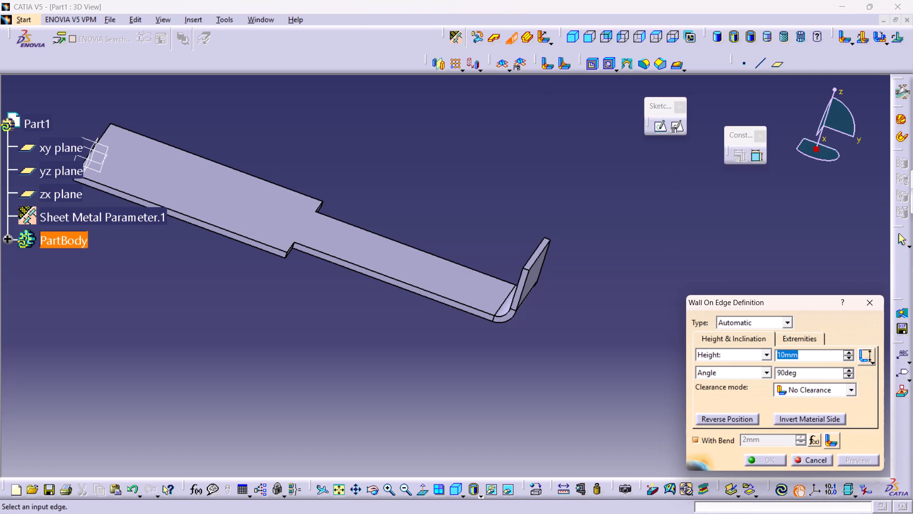
click(537, 260)
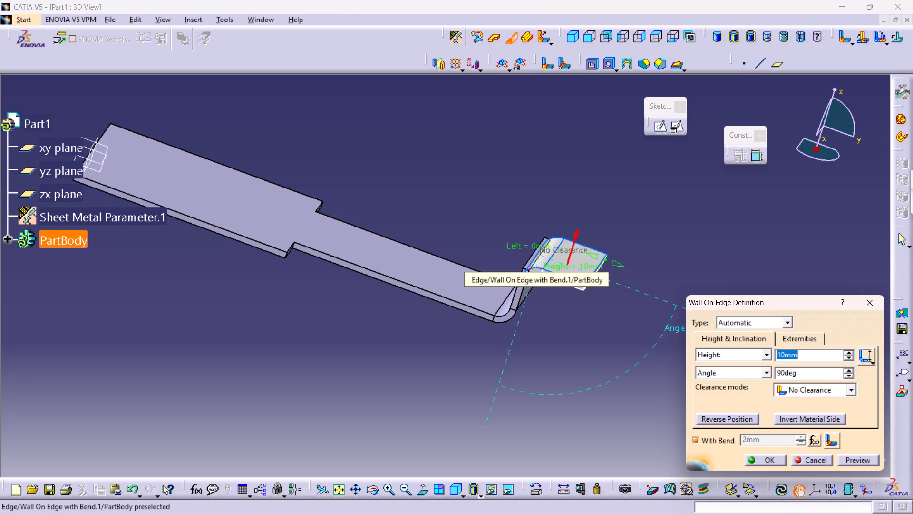
middle_drag(612, 338, 520, 324)
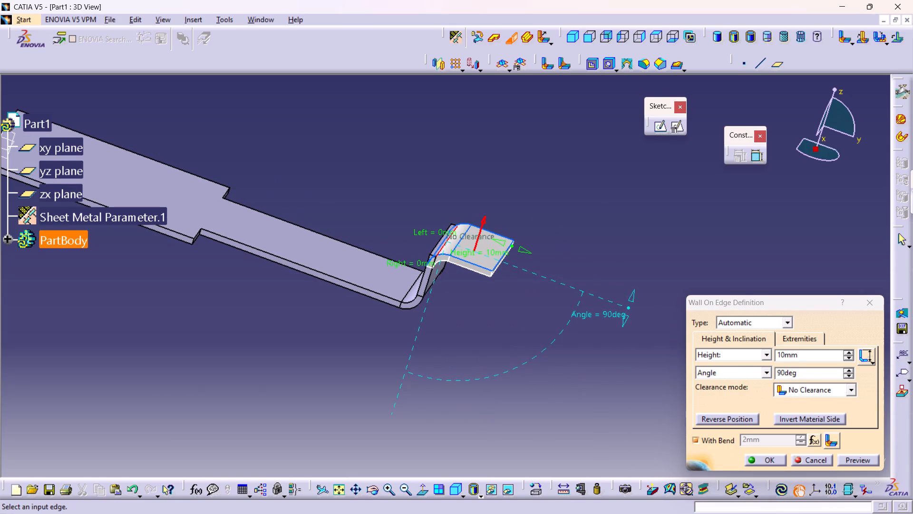
double_click(806, 354)
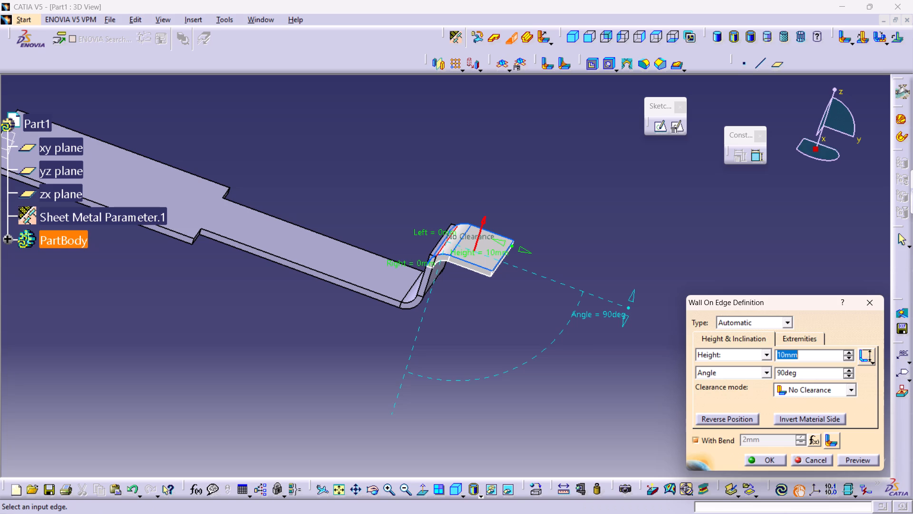
text(8.96)
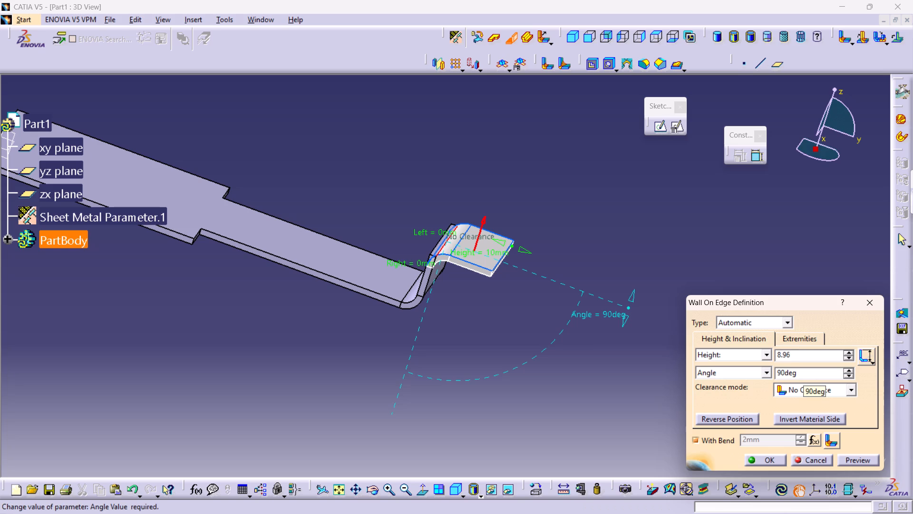
click(770, 460)
click(468, 426)
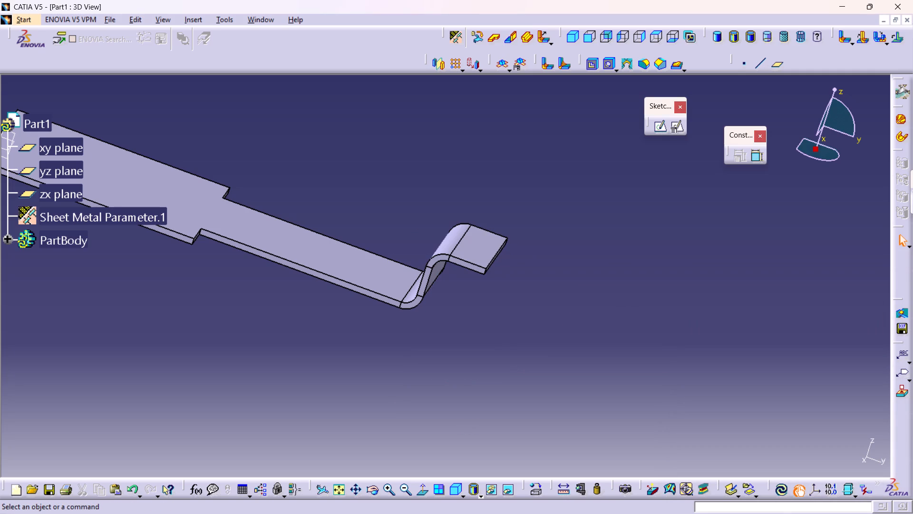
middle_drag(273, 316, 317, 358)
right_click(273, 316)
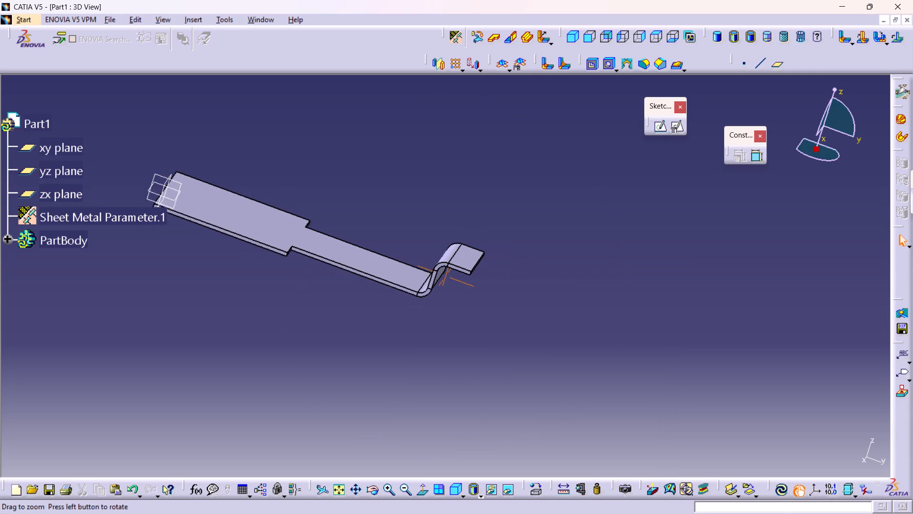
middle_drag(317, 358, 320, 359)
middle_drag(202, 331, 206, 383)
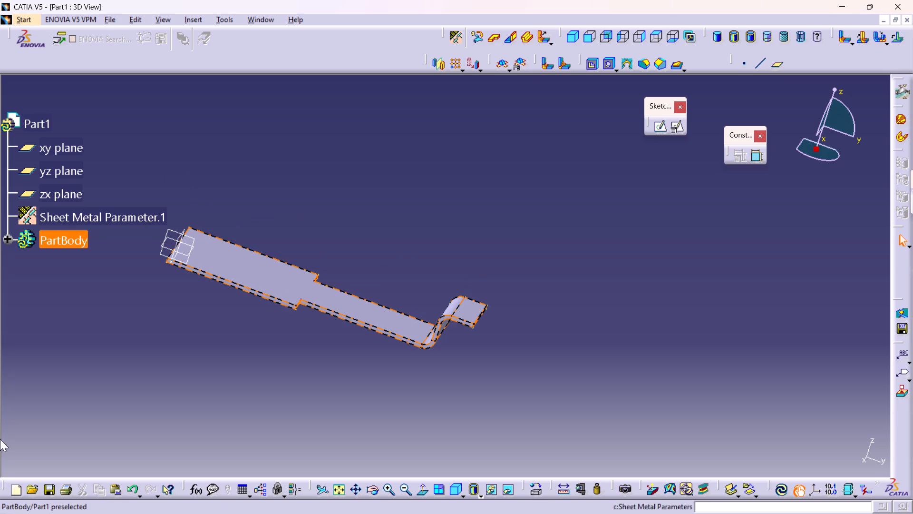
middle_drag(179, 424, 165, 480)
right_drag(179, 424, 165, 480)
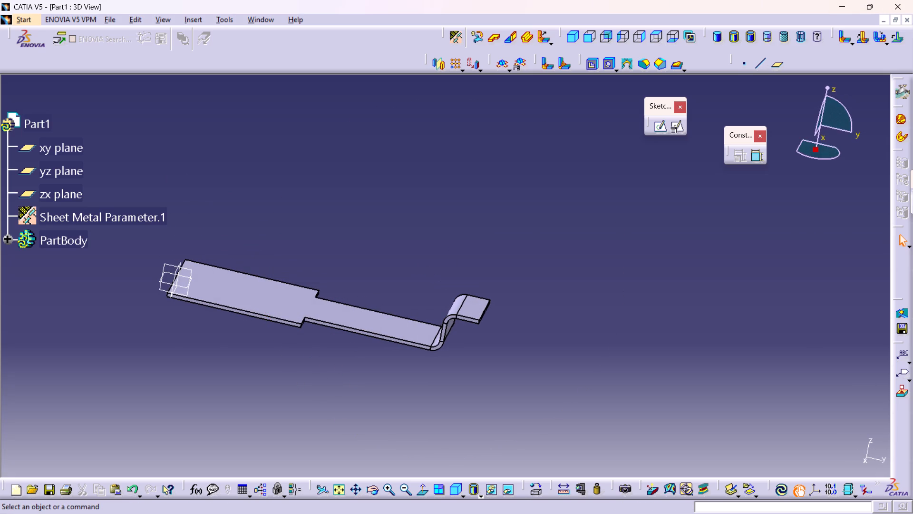
Examine the Z-shaped end and stepped base from several angles, finishing in the isometric view.
middle_drag(182, 343, 253, 325)
middle_drag(243, 338, 243, 401)
right_drag(243, 338, 243, 401)
middle_drag(317, 352, 384, 248)
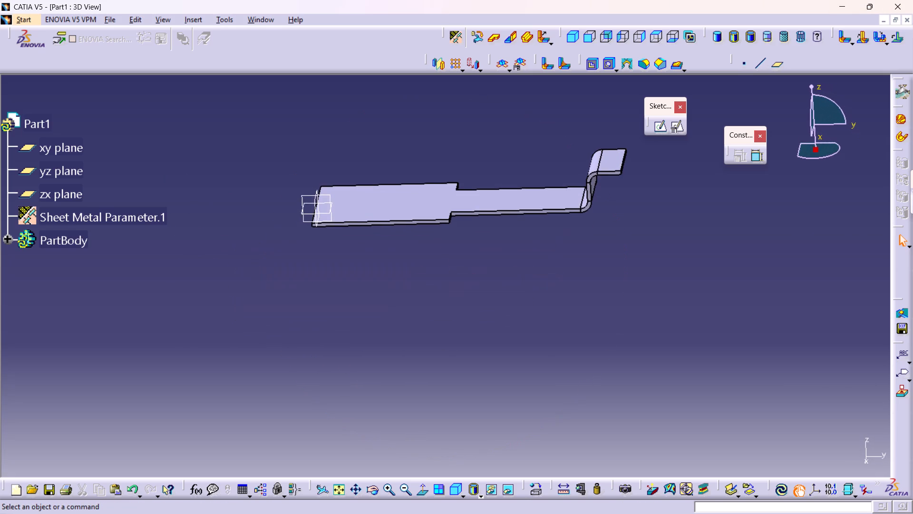
middle_drag(405, 246, 423, 336)
right_drag(405, 246, 423, 336)
middle_drag(539, 258, 550, 330)
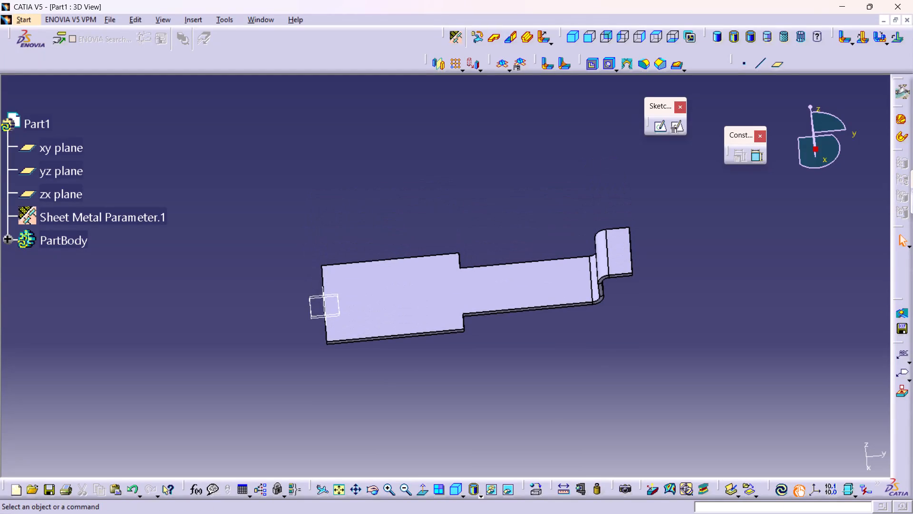
middle_drag(273, 370, 329, 316)
right_drag(272, 368, 330, 316)
middle_drag(366, 292, 364, 318)
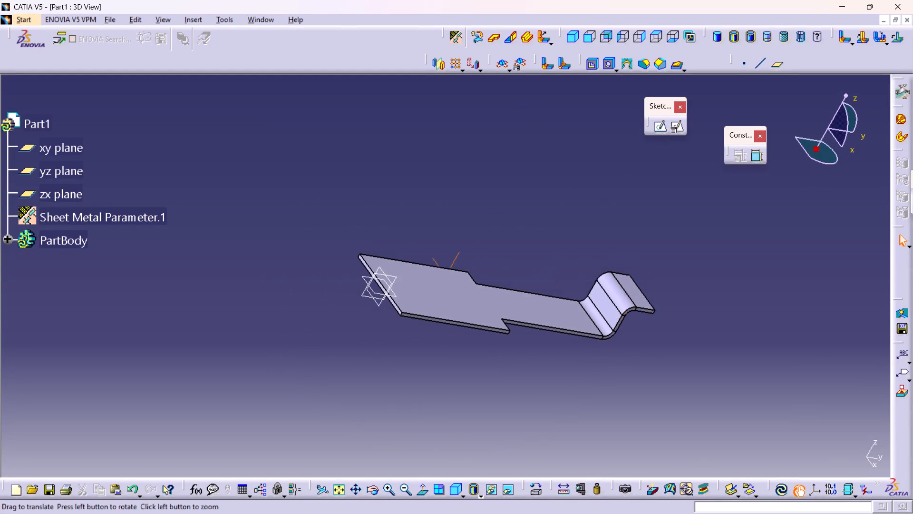
middle_drag(364, 318, 362, 334)
middle_drag(362, 334, 353, 303)
right_click(362, 334)
middle_drag(347, 362, 344, 326)
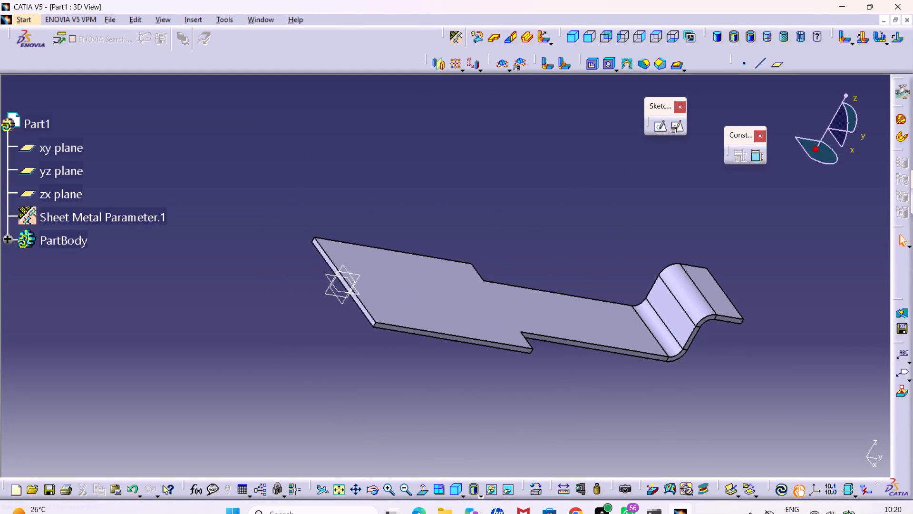
middle_drag(319, 378, 319, 378)
right_click(319, 378)
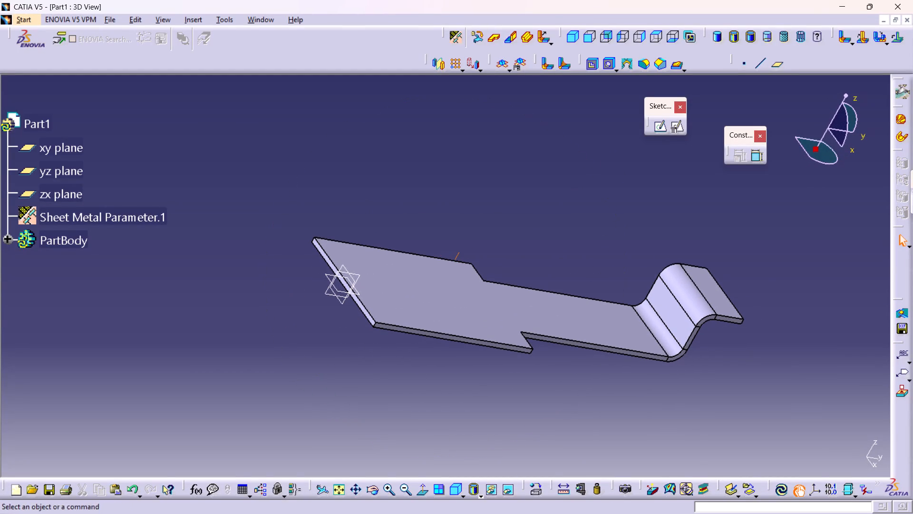
middle_drag(319, 378, 315, 362)
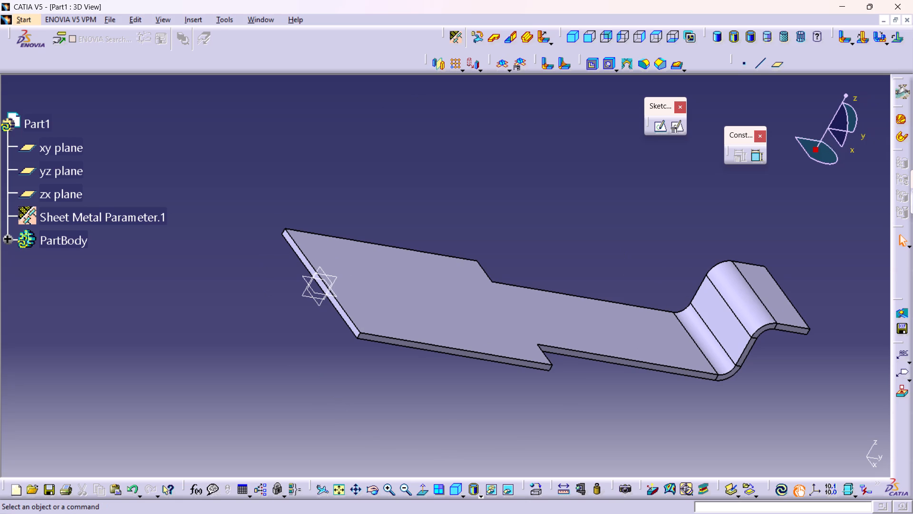
click(570, 38)
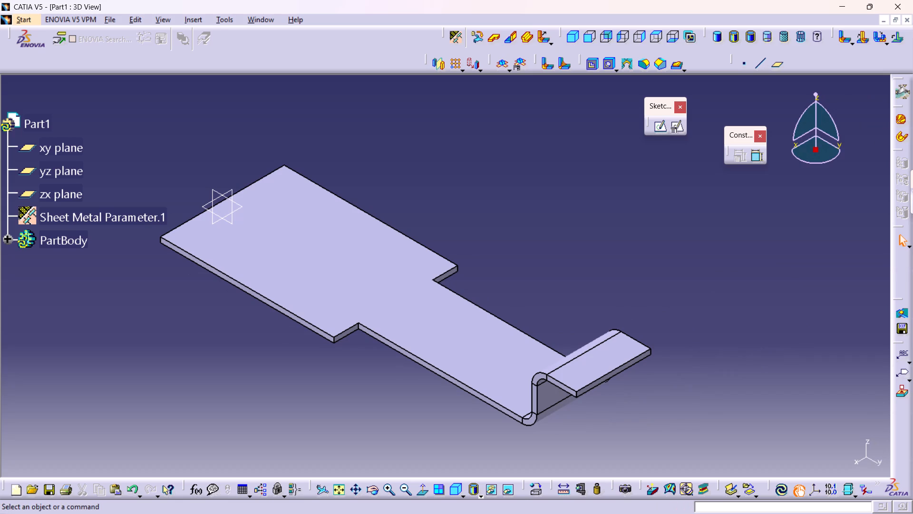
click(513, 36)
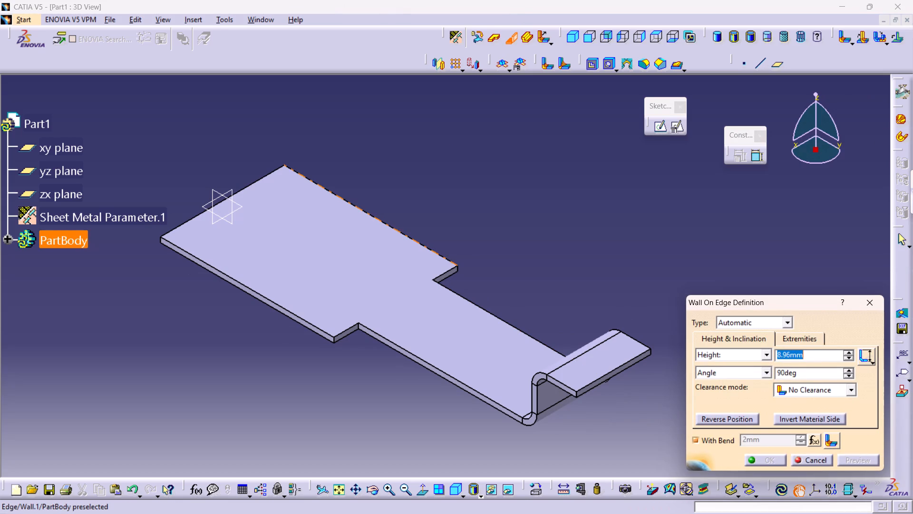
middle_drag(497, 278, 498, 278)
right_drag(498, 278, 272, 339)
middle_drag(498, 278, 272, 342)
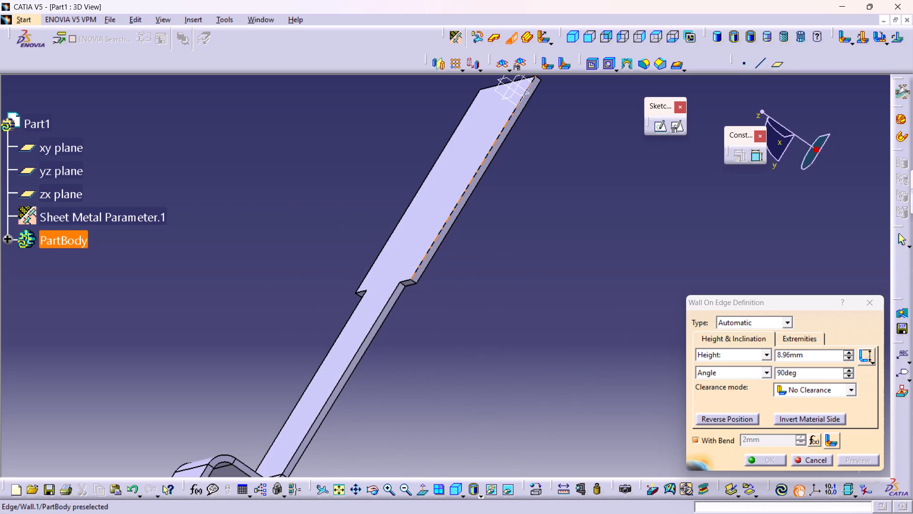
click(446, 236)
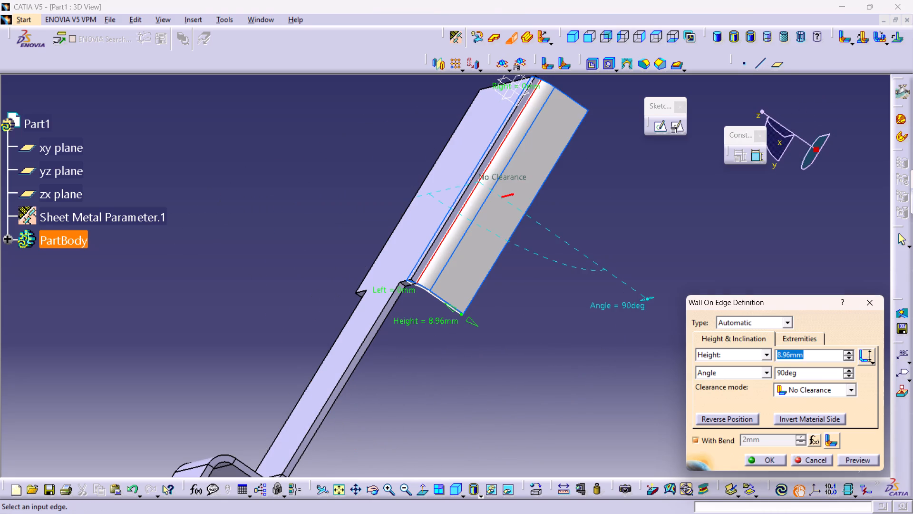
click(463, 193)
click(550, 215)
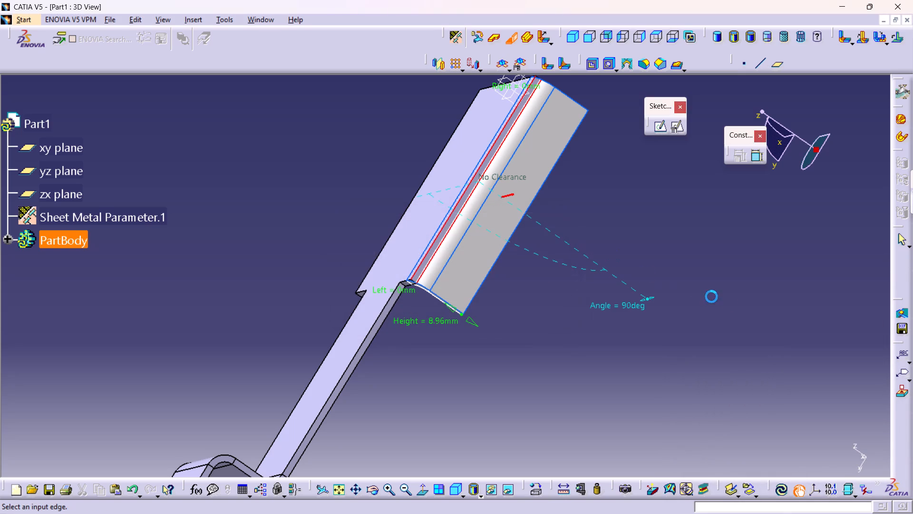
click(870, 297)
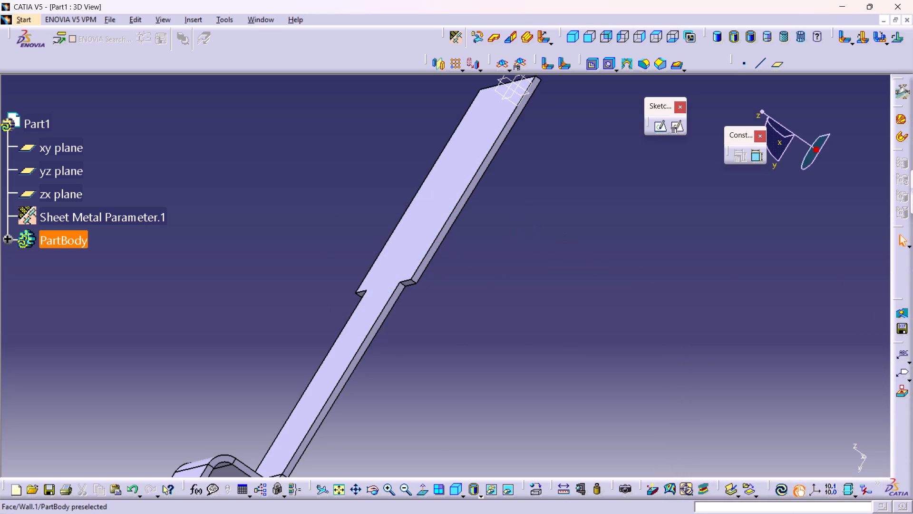
Add a wall with bend along one long side edge of the base's wide section, rising 28.93 mm high at 90 degrees.
double_click(508, 41)
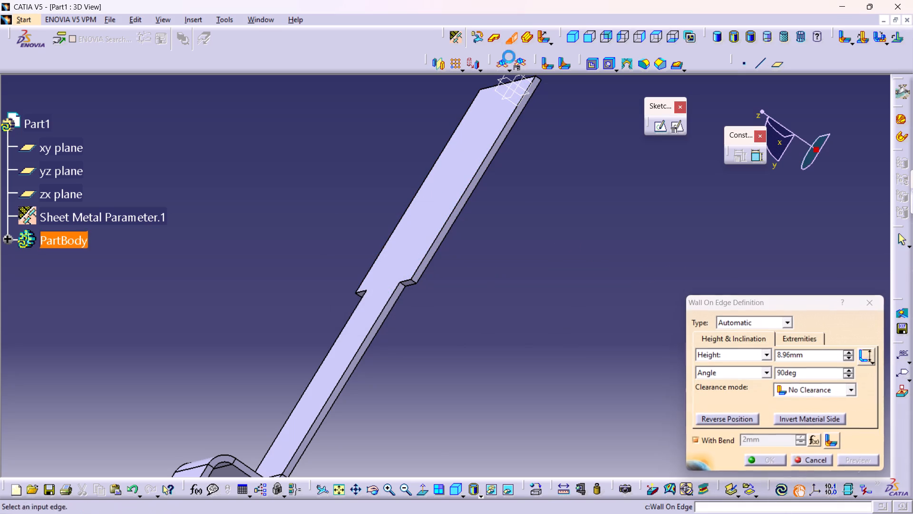
click(466, 191)
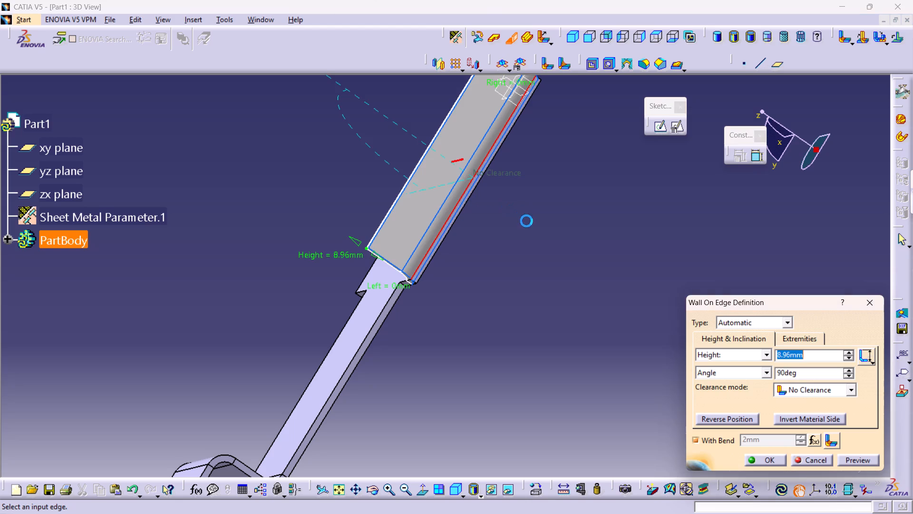
middle_drag(516, 227, 499, 331)
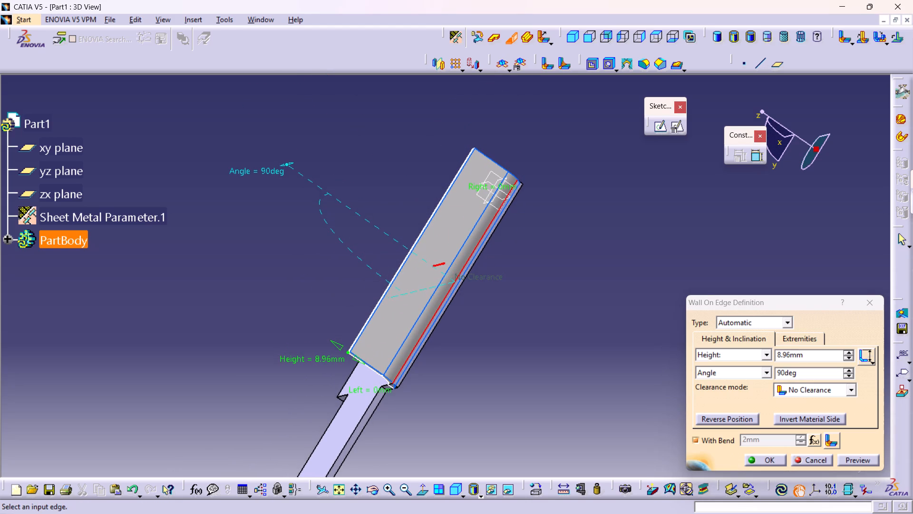
click(796, 362)
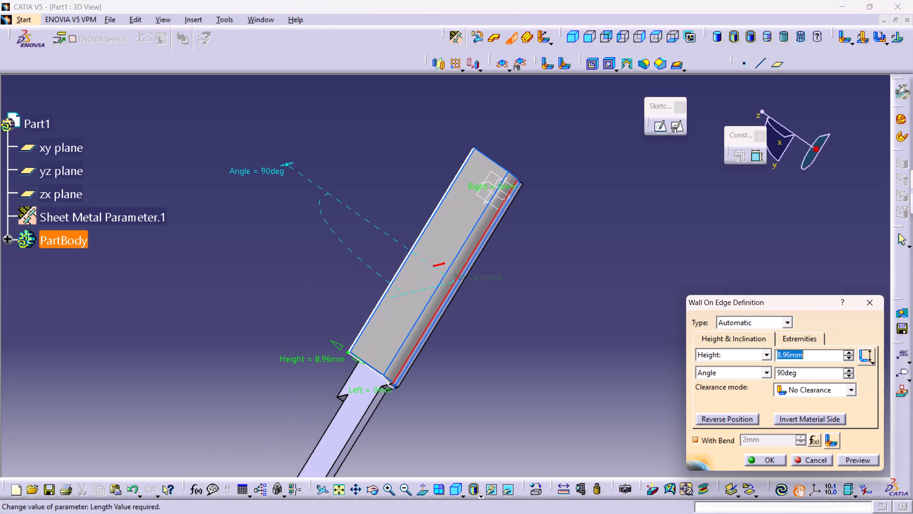
double_click(811, 355)
text(28)
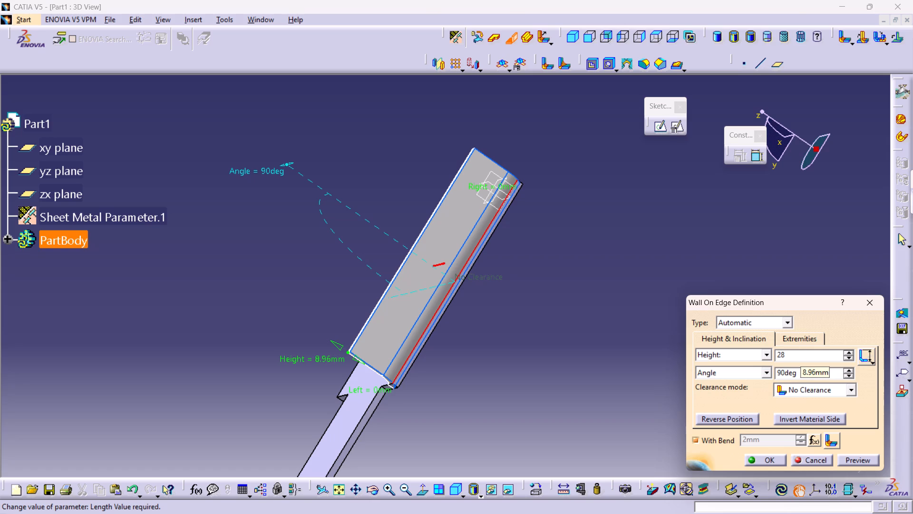
key(period)
text(93)
double_click(813, 372)
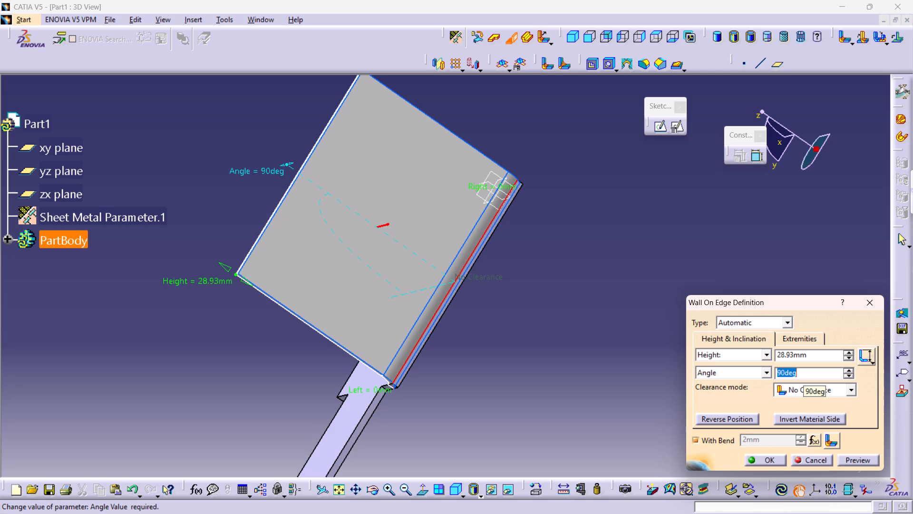
click(761, 458)
Examine the upright side wall and the stepped base from several angles, finishing in the isometric view.
click(269, 404)
middle_drag(181, 387, 521, 325)
right_drag(181, 387, 521, 325)
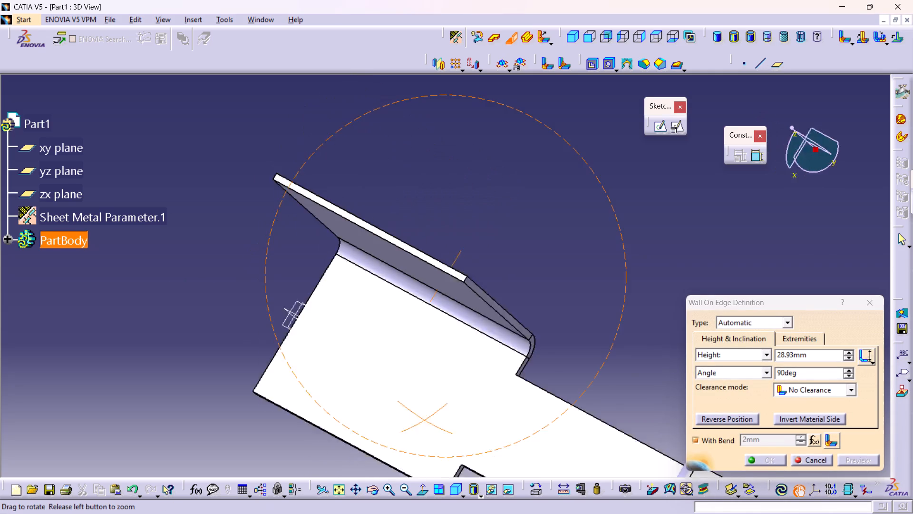
middle_drag(521, 325, 543, 313)
right_drag(521, 325, 543, 313)
middle_drag(456, 369, 476, 289)
right_drag(456, 369, 476, 289)
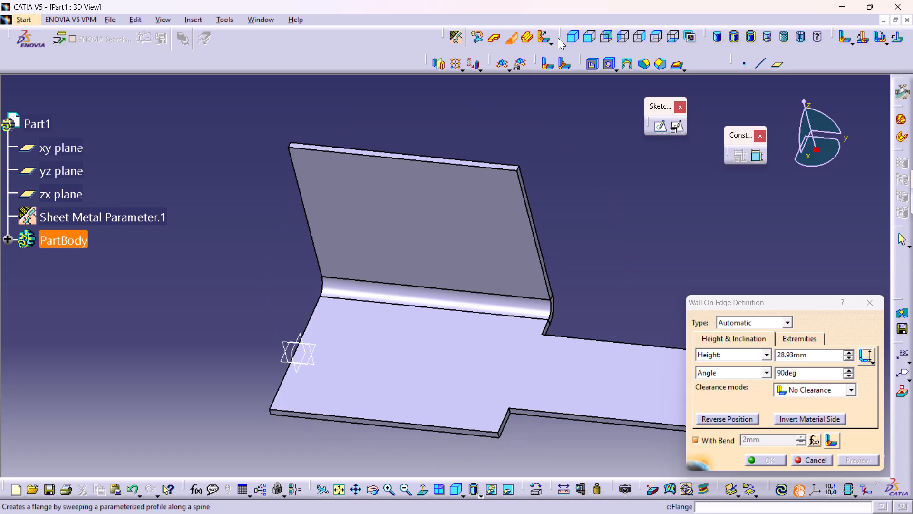
click(573, 36)
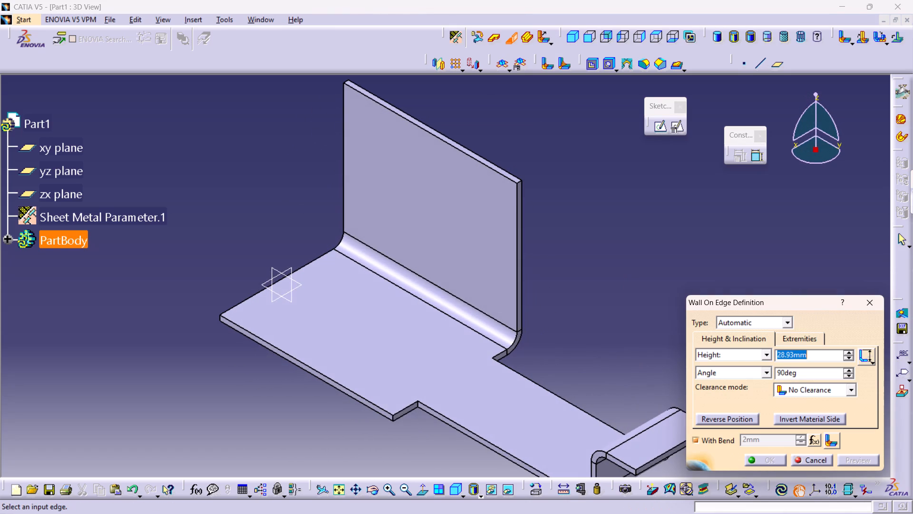
Add a wall with bend along the wide section's end edge, beside the side wall, rising 28.93 mm high at 90 degrees.
middle_drag(166, 302, 338, 337)
right_drag(166, 302, 338, 337)
middle_drag(255, 336, 275, 336)
right_drag(255, 336, 275, 336)
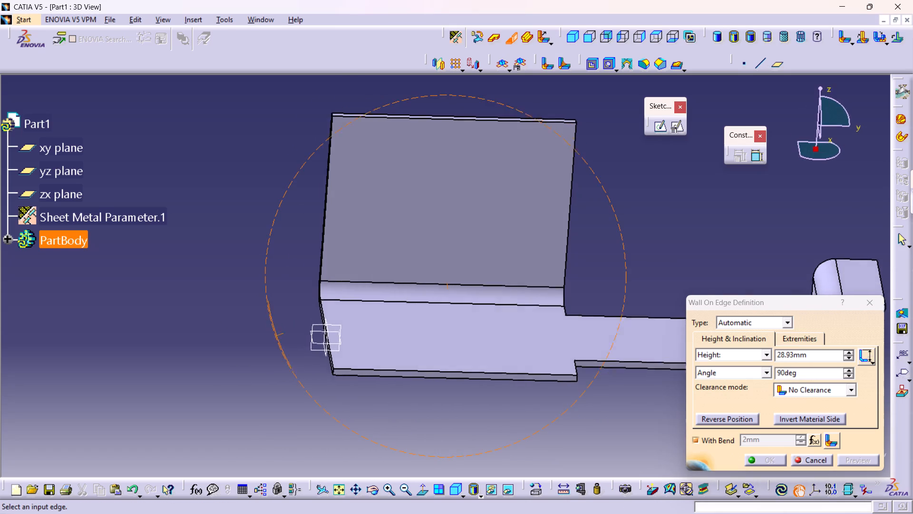
middle_drag(275, 336, 349, 338)
right_drag(275, 336, 349, 338)
click(482, 322)
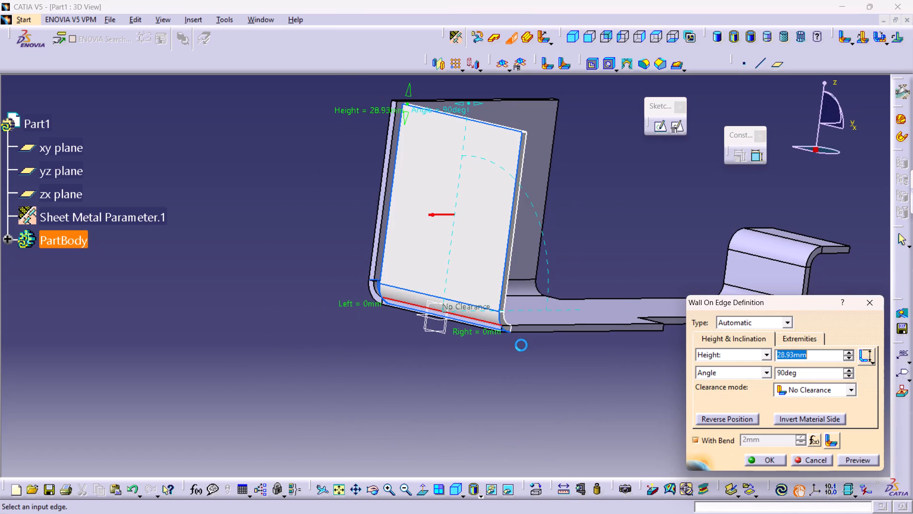
middle_drag(563, 355, 428, 380)
right_drag(562, 355, 428, 380)
middle_drag(441, 372, 381, 360)
right_drag(441, 372, 381, 360)
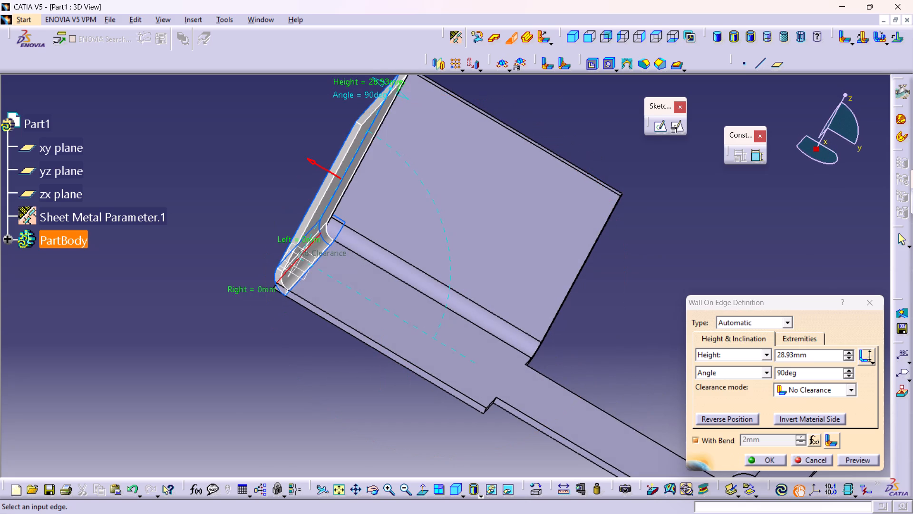
middle_drag(375, 360, 284, 385)
right_drag(375, 360, 284, 385)
middle_drag(295, 365, 337, 354)
right_click(329, 346)
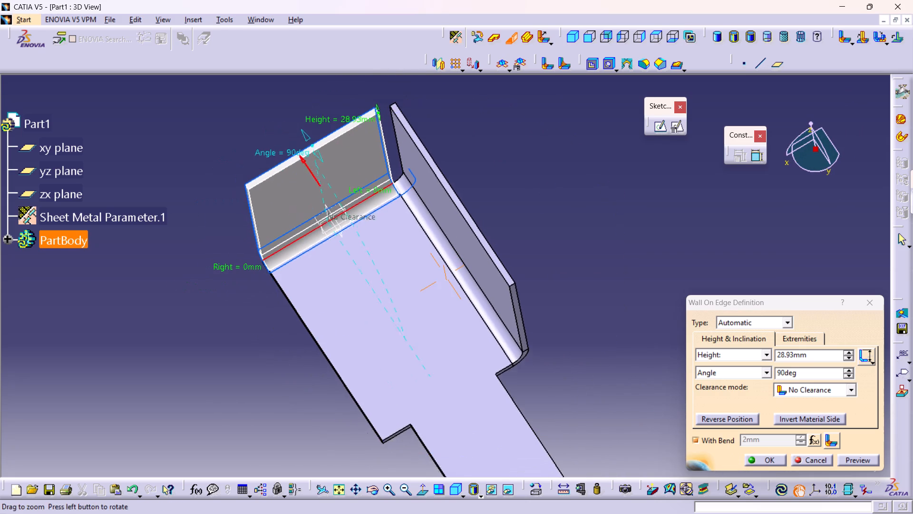
middle_drag(337, 354, 342, 364)
middle_click(372, 342)
right_click(372, 342)
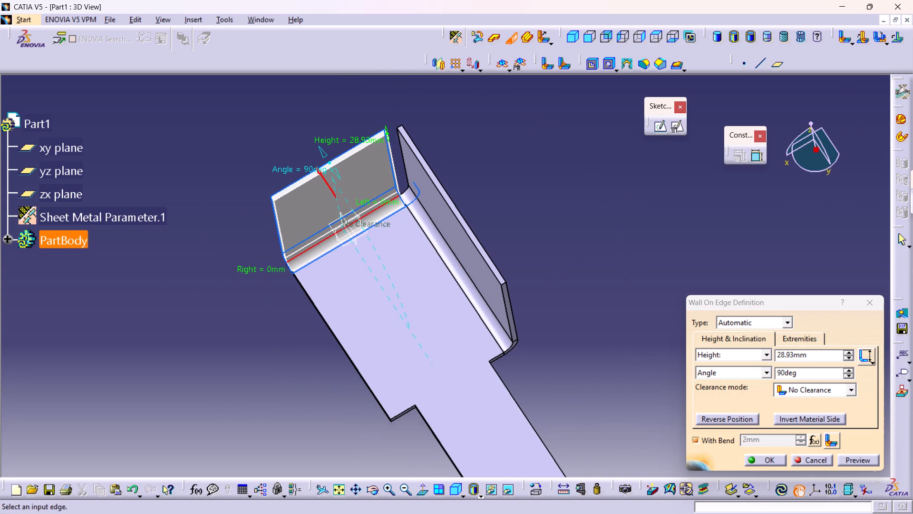
click(574, 31)
middle_drag(331, 270, 325, 258)
right_click(331, 270)
middle_drag(345, 262, 356, 299)
middle_drag(370, 291, 346, 330)
double_click(819, 356)
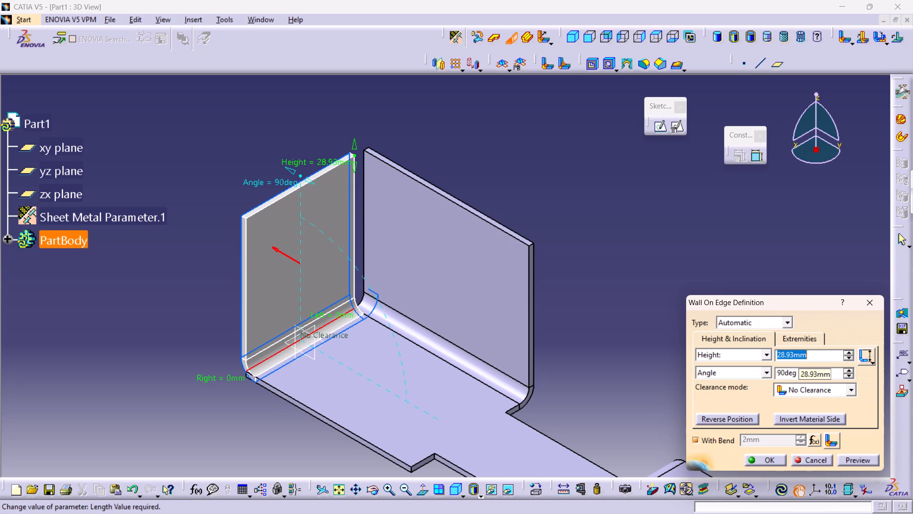
text(28.93)
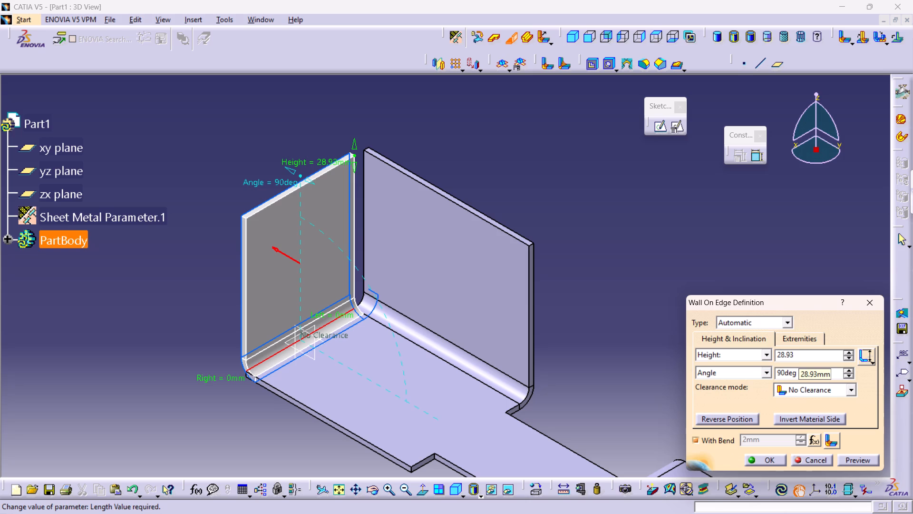
key(Return)
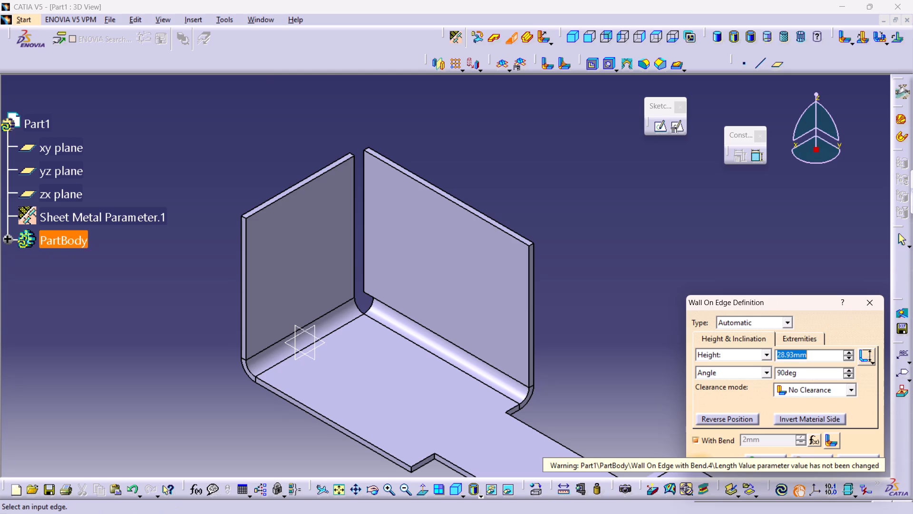
Add an outward flange with bend along the long side wall's top edge, 8.96 mm high at 90 degrees.
middle_drag(167, 242, 274, 342)
right_drag(171, 262, 274, 342)
middle_drag(188, 282, 247, 287)
scroll(188, 282, down, 1)
right_drag(187, 281, 247, 287)
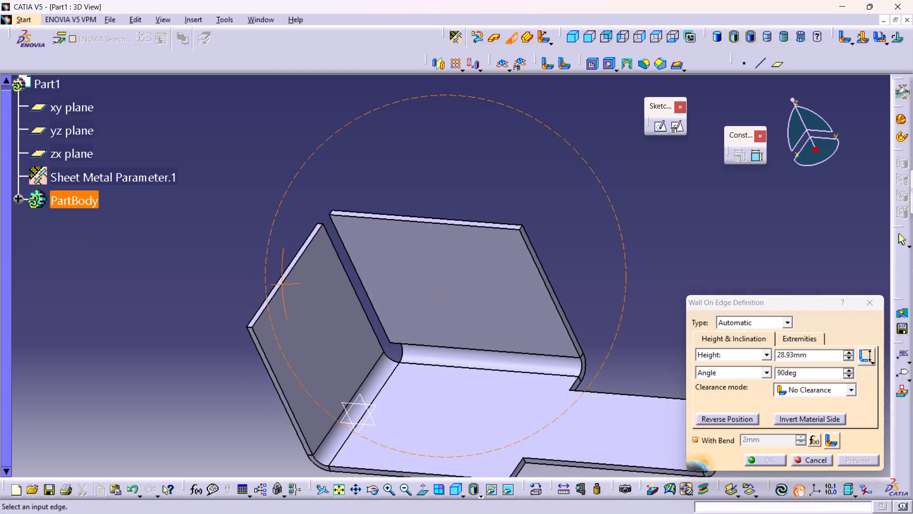
middle_drag(247, 287, 249, 287)
right_drag(247, 287, 249, 287)
middle_drag(627, 267, 517, 417)
right_drag(629, 270, 517, 417)
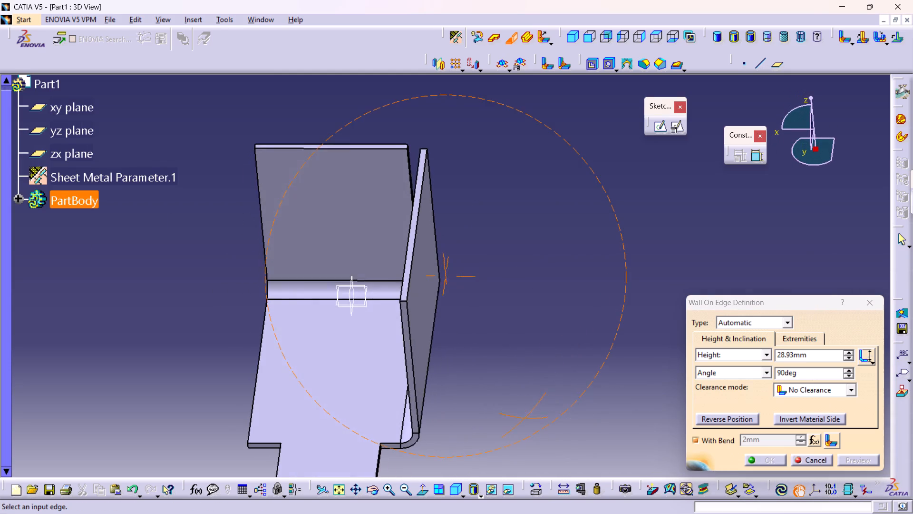
right_drag(517, 417, 516, 418)
middle_drag(517, 417, 516, 418)
click(412, 256)
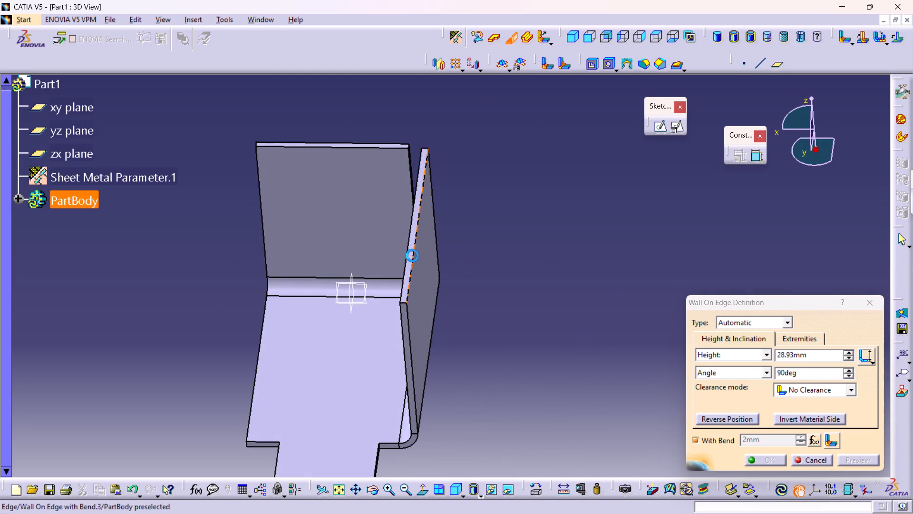
double_click(814, 352)
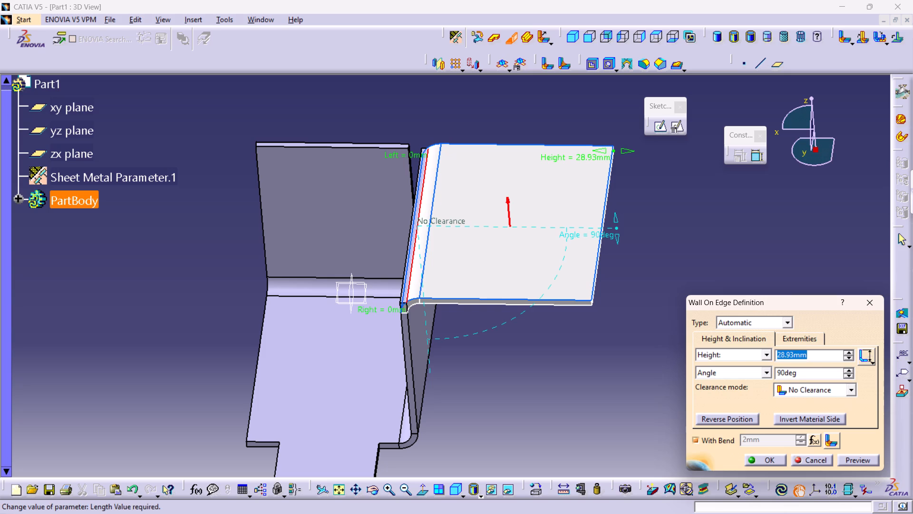
text(8.96)
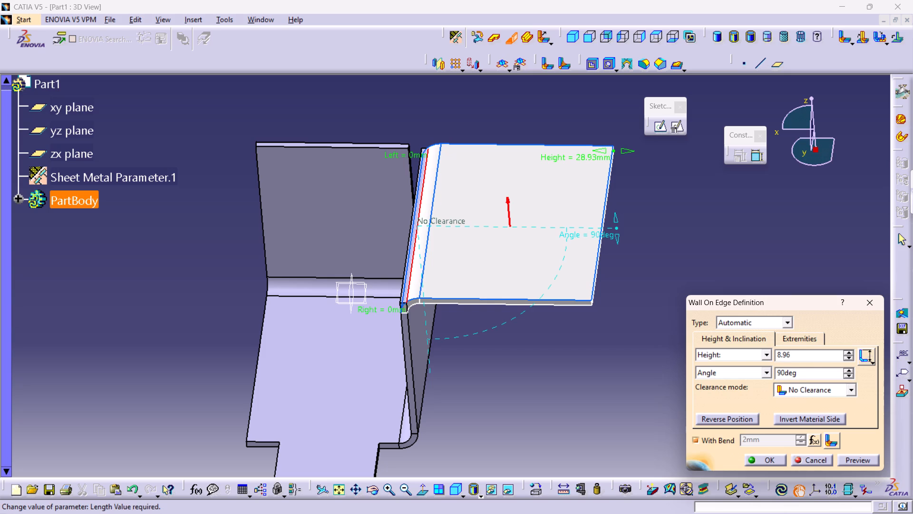
key(Return)
Add a matching outward flange with bend along the end wall's top edge, 8.96 mm high at 90 degrees, and finish the command.
middle_drag(221, 297, 355, 329)
right_drag(221, 297, 357, 329)
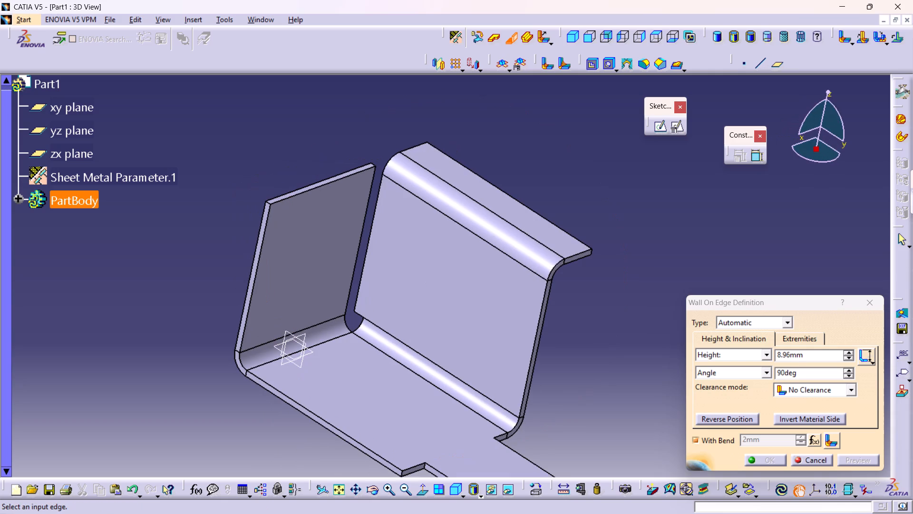
middle_drag(226, 264, 328, 366)
right_drag(227, 272, 328, 366)
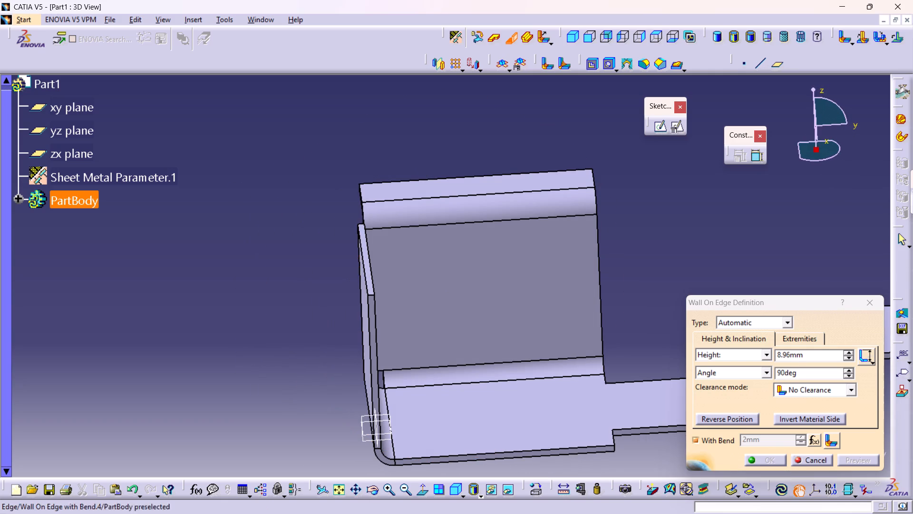
click(362, 271)
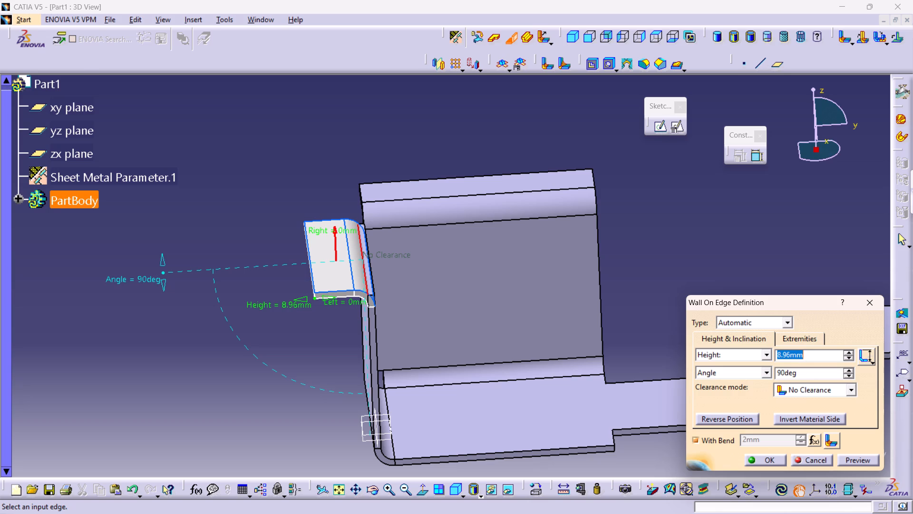
scroll(334, 290, up, 1)
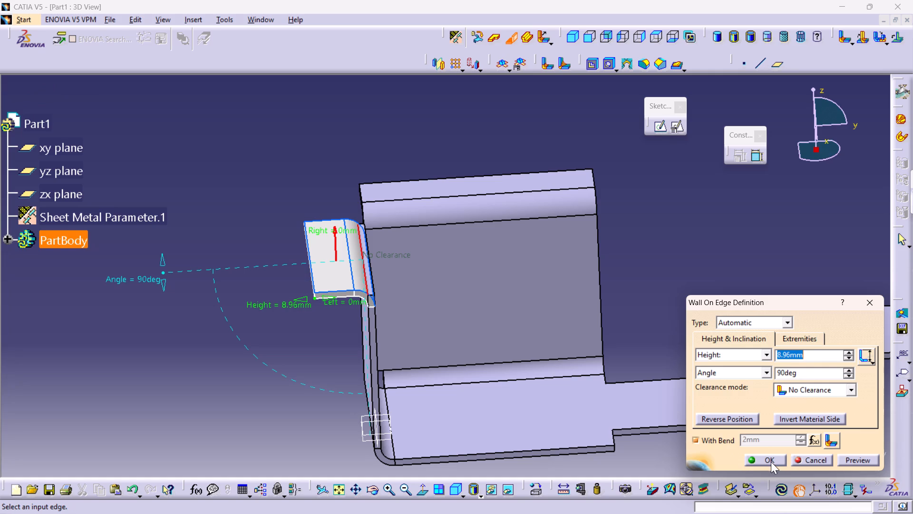
click(771, 462)
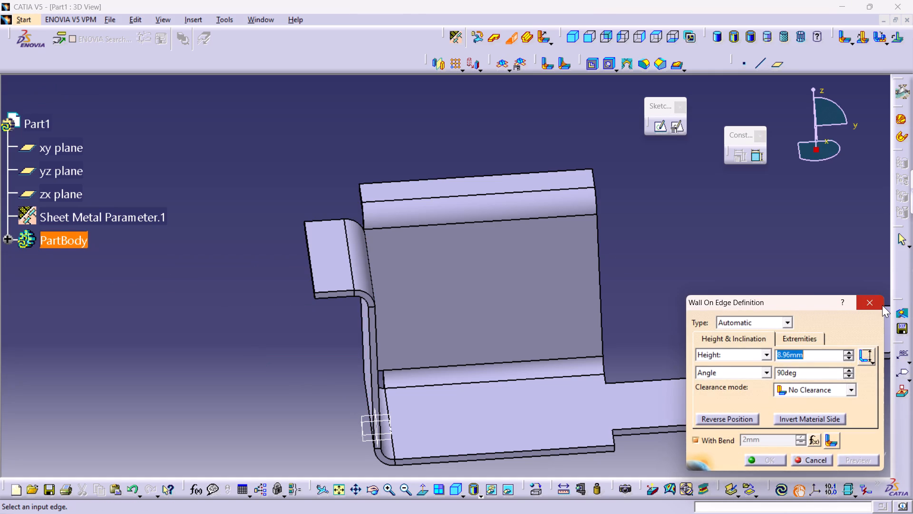
click(882, 305)
Examine the two top flanges and the gap between them in the isometric view and up close.
middle_drag(776, 256, 653, 304)
right_drag(753, 264, 653, 304)
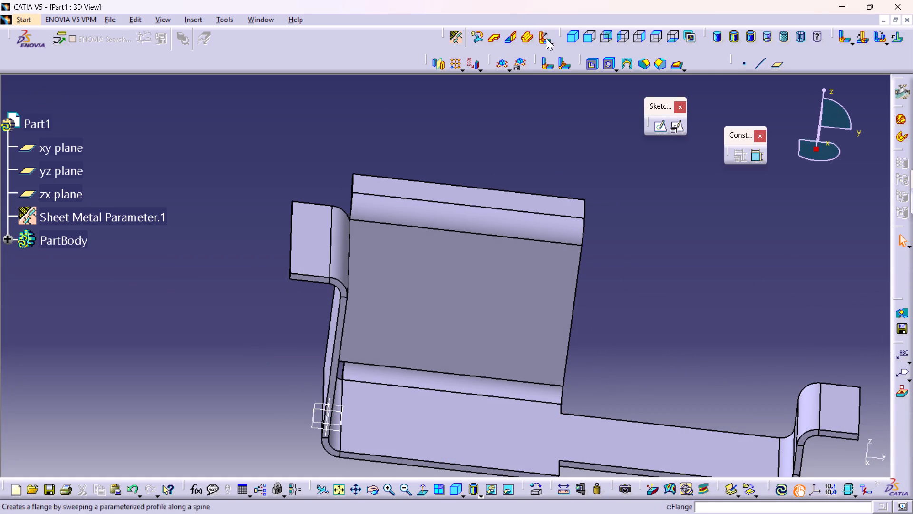
click(575, 36)
middle_drag(577, 331, 578, 340)
right_click(577, 331)
middle_drag(581, 351, 585, 366)
middle_drag(588, 366, 566, 320)
right_click(553, 273)
middle_drag(552, 289, 556, 311)
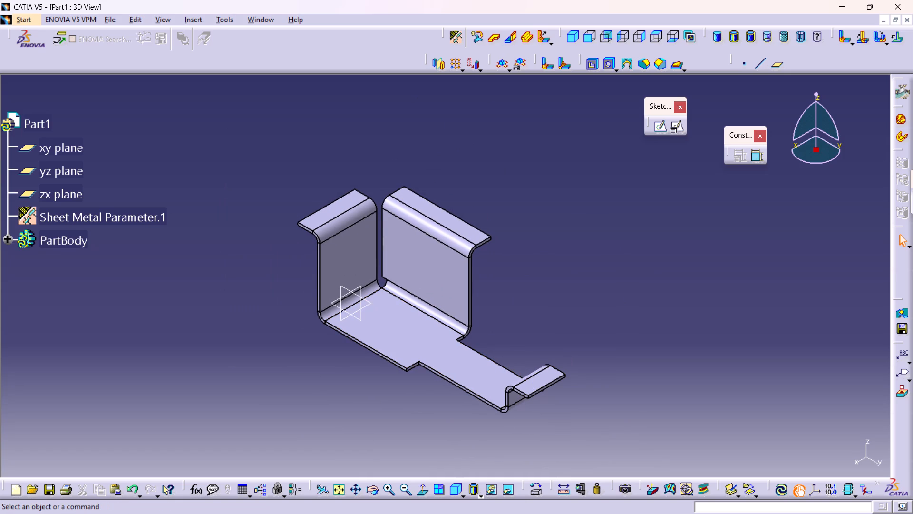
middle_drag(383, 221, 359, 168)
right_click(383, 221)
middle_drag(196, 272, 260, 377)
middle_drag(340, 356, 349, 269)
right_click(340, 356)
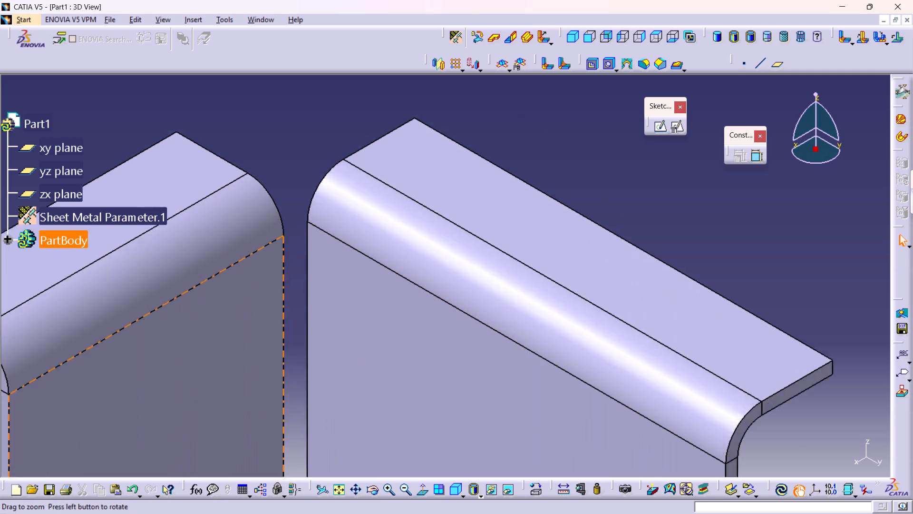
middle_drag(349, 269, 349, 260)
middle_drag(138, 308, 385, 395)
middle_drag(283, 413, 398, 439)
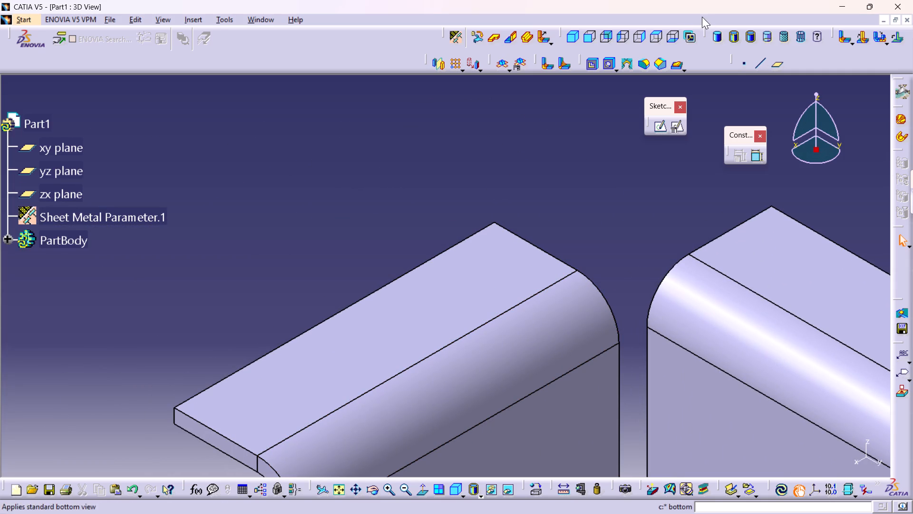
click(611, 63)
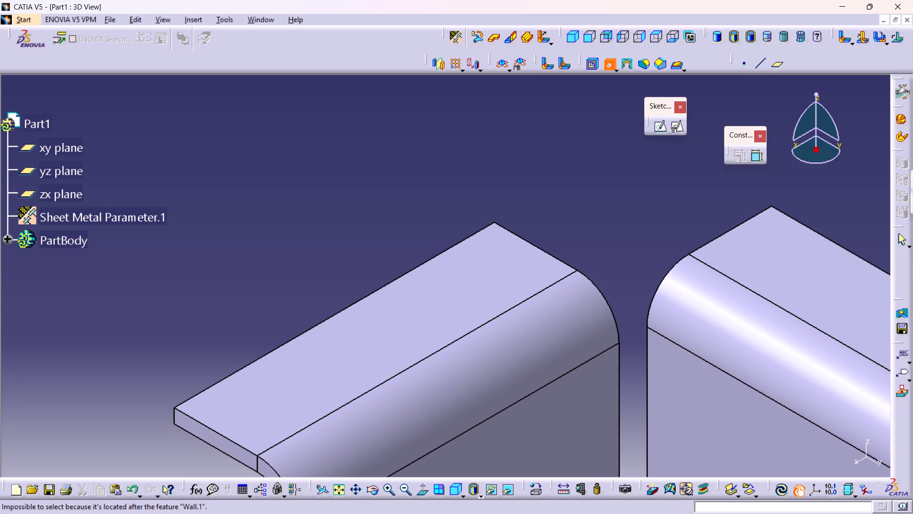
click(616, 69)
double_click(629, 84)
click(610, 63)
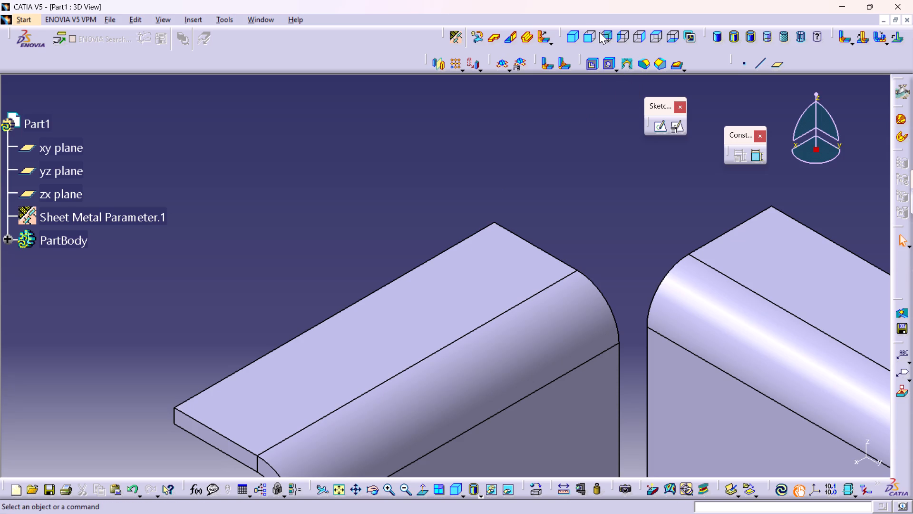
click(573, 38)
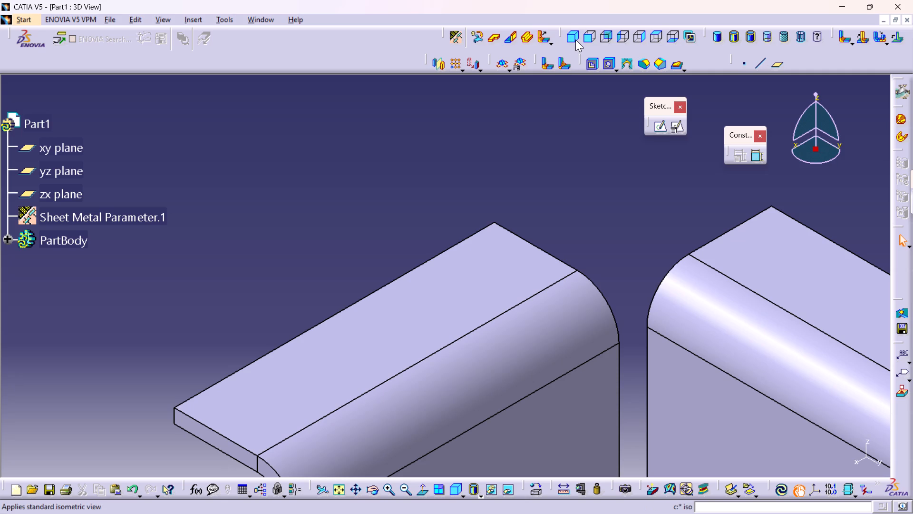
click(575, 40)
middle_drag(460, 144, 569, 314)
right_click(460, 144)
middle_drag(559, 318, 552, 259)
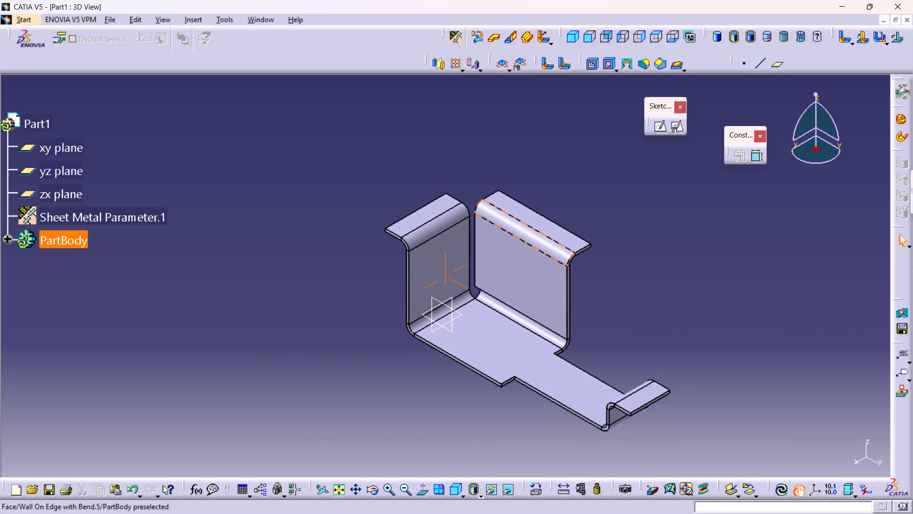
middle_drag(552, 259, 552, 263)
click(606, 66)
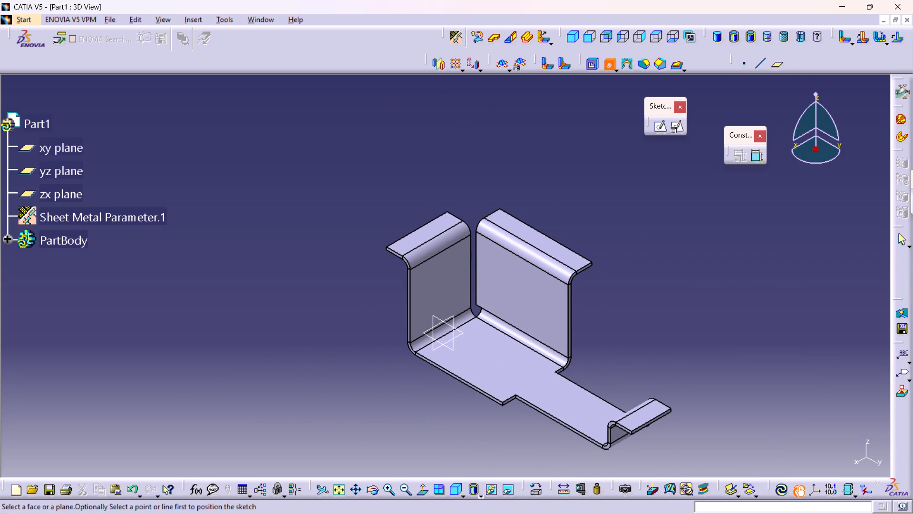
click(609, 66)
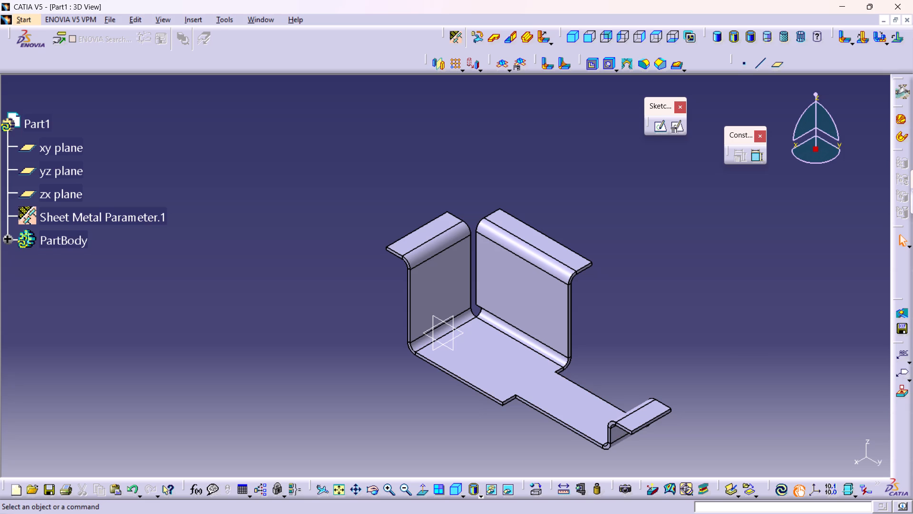
Examine the whole flanged part from several angles, finishing in the isometric view.
middle_drag(582, 396, 430, 433)
right_drag(582, 396, 430, 433)
middle_drag(481, 340, 438, 297)
right_drag(481, 340, 438, 297)
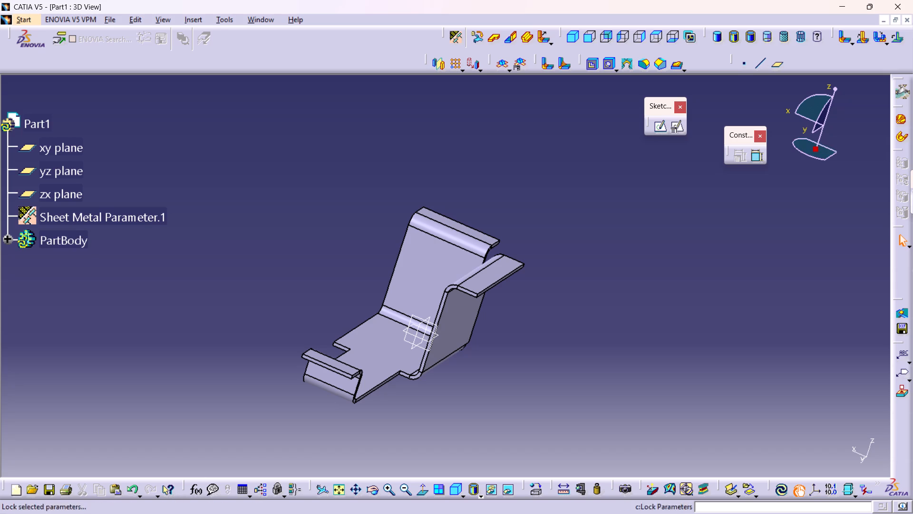
click(576, 34)
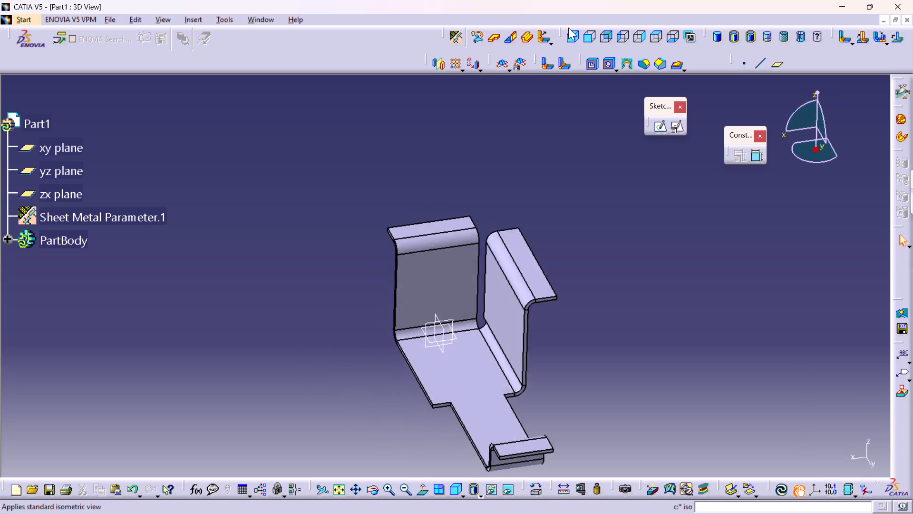
middle_drag(644, 372, 626, 368)
right_drag(644, 372, 626, 368)
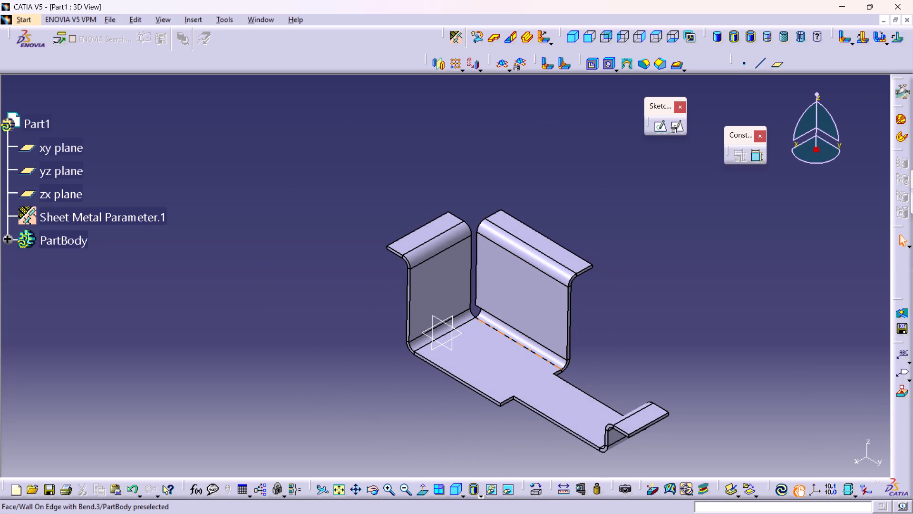
Review the end wall's definition, Wall On Edge with Bend.4, from several angles and leave it unchanged.
click(6, 240)
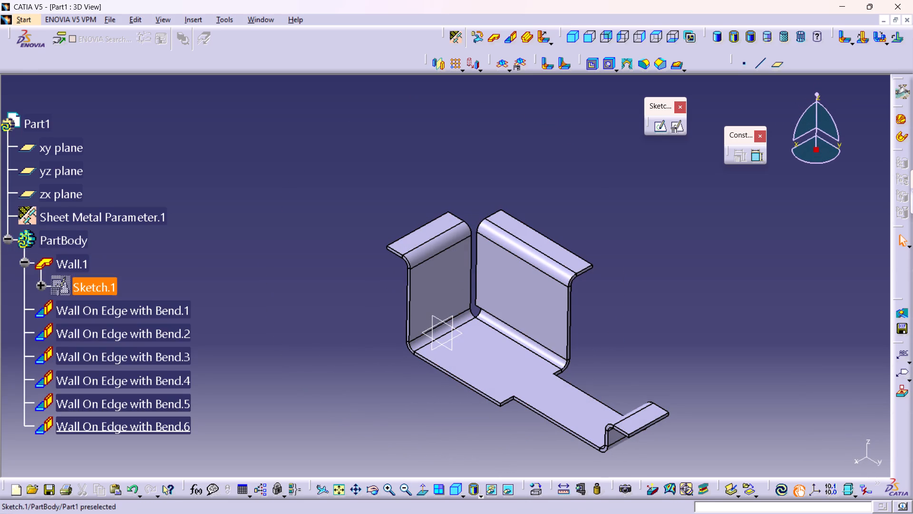
scroll(69, 302, down, 1)
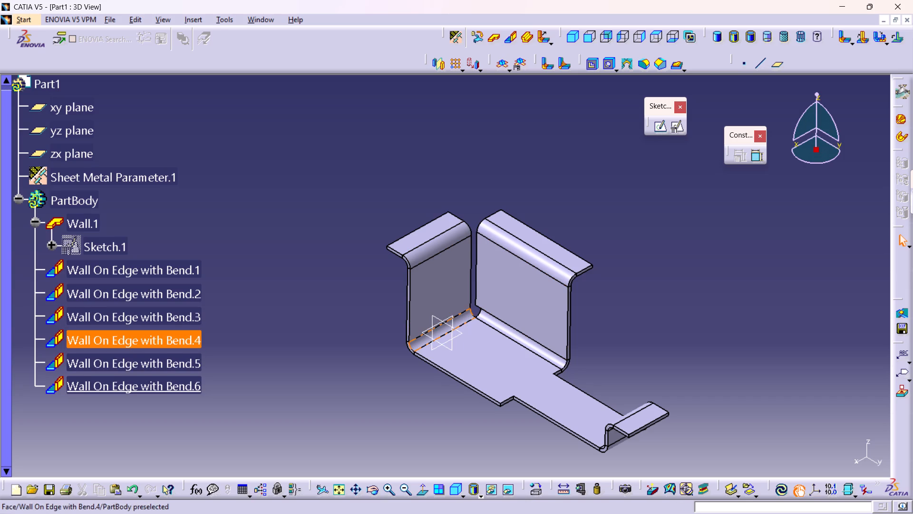
double_click(172, 339)
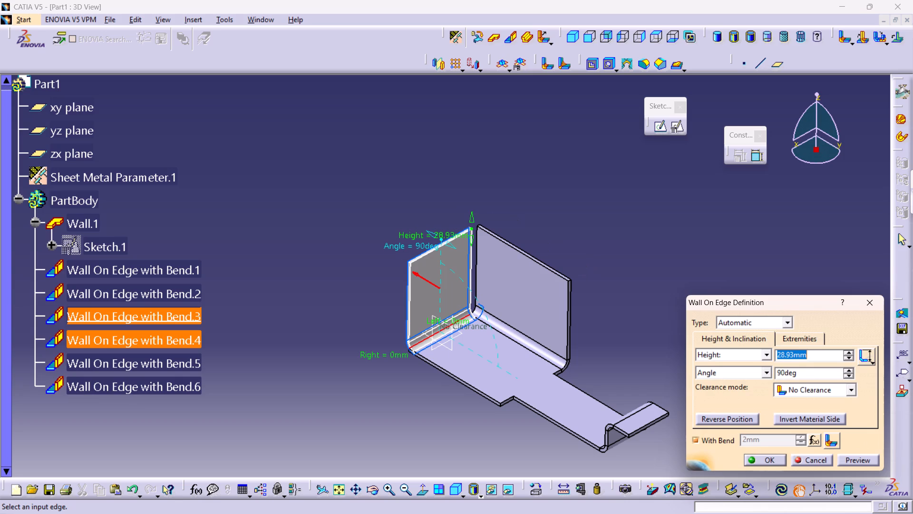
middle_drag(412, 418, 308, 397)
middle_drag(356, 402, 357, 396)
right_click(356, 402)
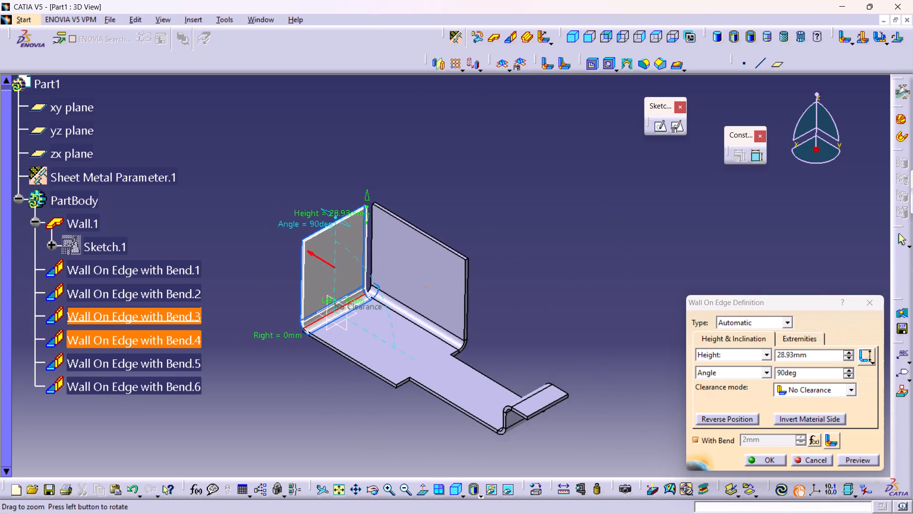
middle_drag(357, 396, 353, 362)
middle_drag(294, 413, 318, 375)
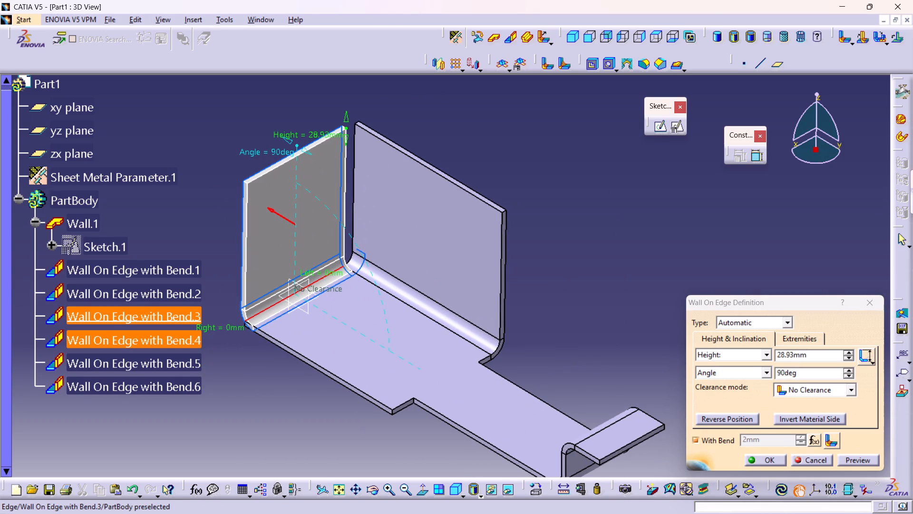
middle_drag(266, 355, 393, 390)
right_drag(266, 355, 393, 390)
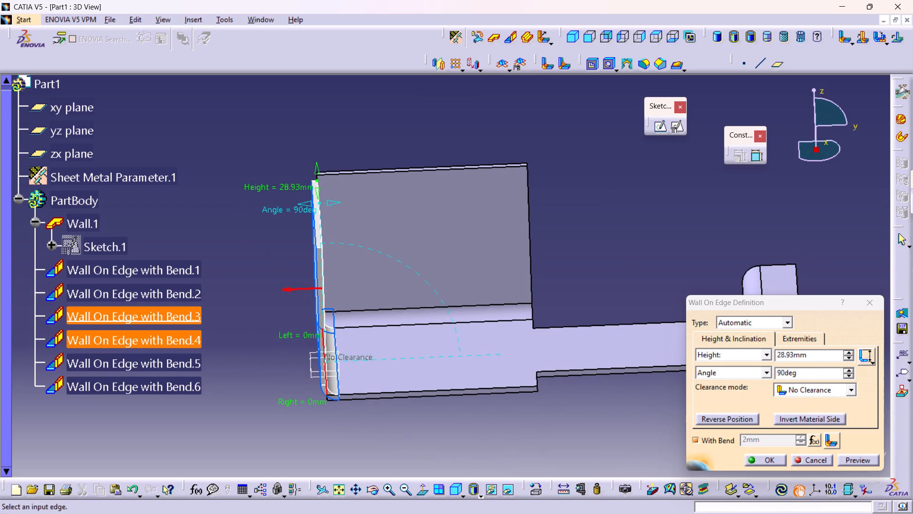
middle_drag(267, 373, 359, 317)
right_drag(267, 373, 359, 317)
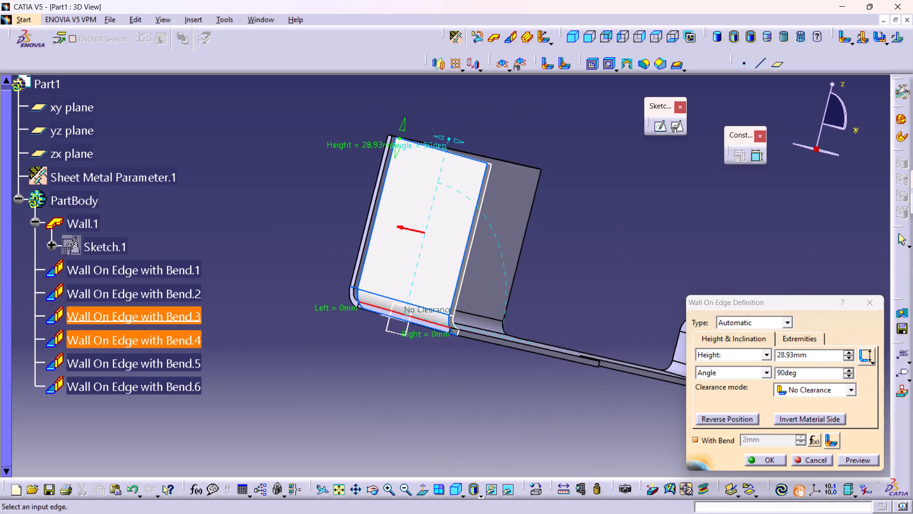
click(873, 303)
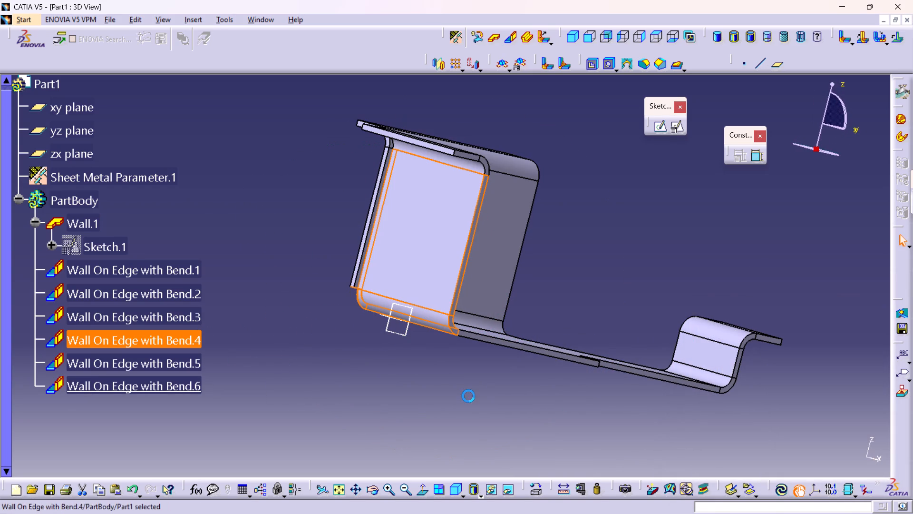
Examine the flanged walls and stepped base enlarged in the isometric view.
click(468, 396)
middle_drag(441, 348, 438, 335)
right_click(441, 348)
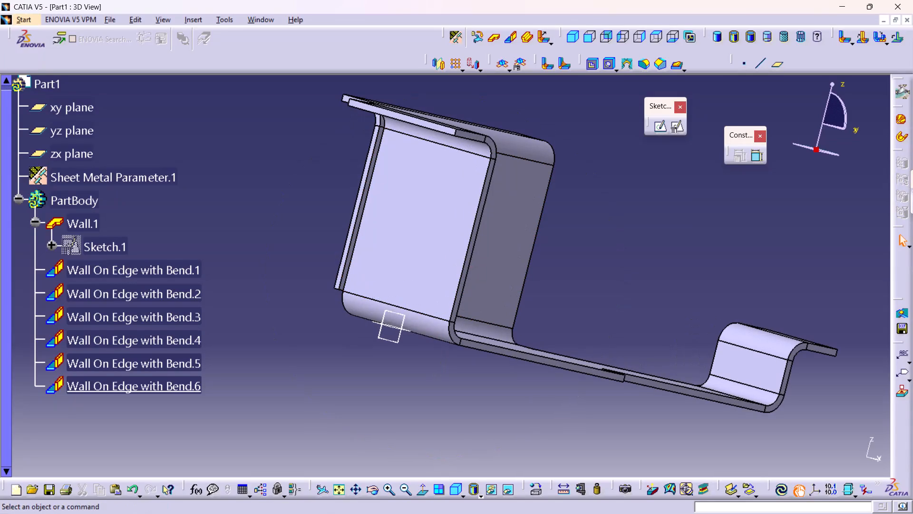
click(574, 28)
click(568, 39)
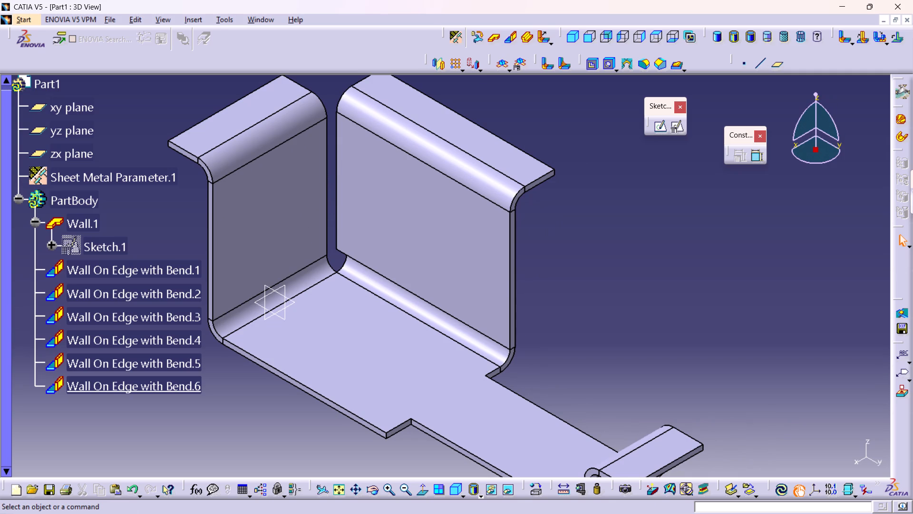
middle_drag(544, 302, 545, 272)
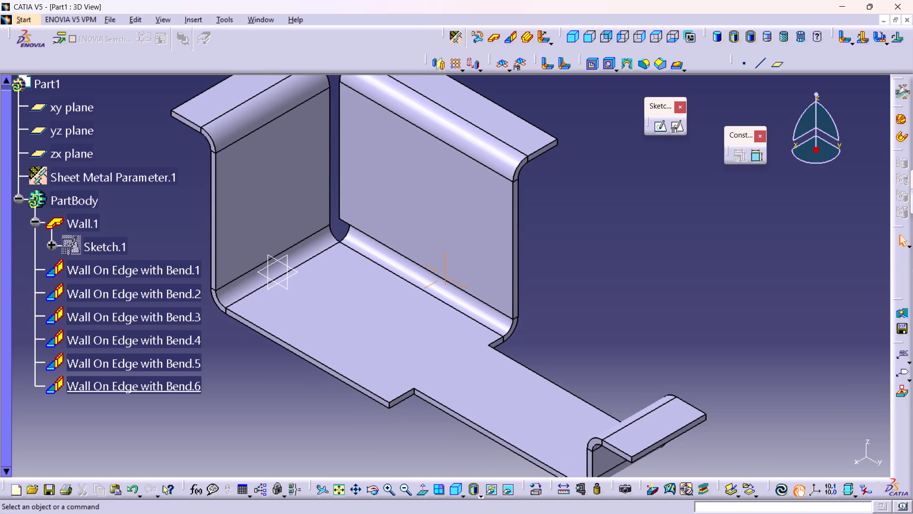
Examine the flanged walls and the Z-shaped end from several angles, finishing in the isometric view.
middle_drag(545, 272, 545, 292)
right_click(545, 271)
middle_drag(626, 316, 587, 341)
right_drag(620, 329, 587, 341)
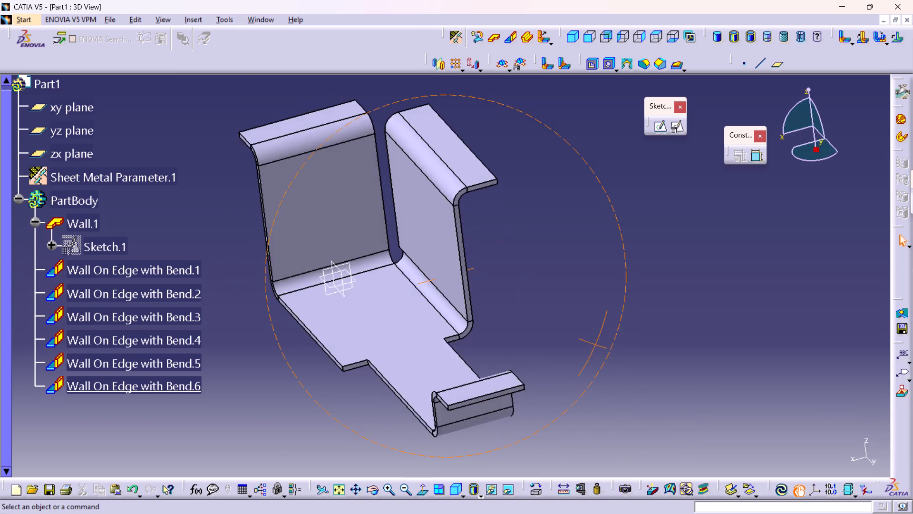
right_drag(587, 341, 563, 359)
middle_drag(587, 341, 563, 359)
middle_drag(476, 361, 487, 402)
right_drag(476, 361, 487, 402)
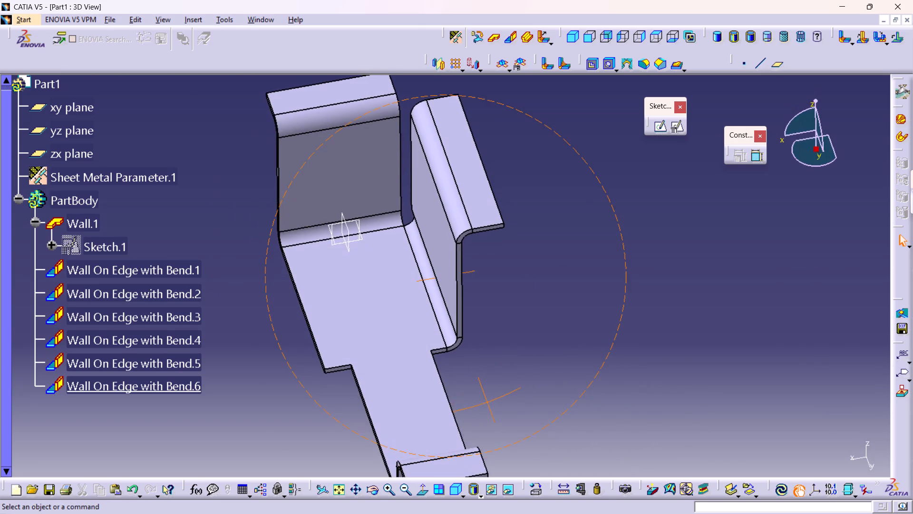
middle_drag(487, 402, 479, 399)
right_drag(487, 402, 479, 399)
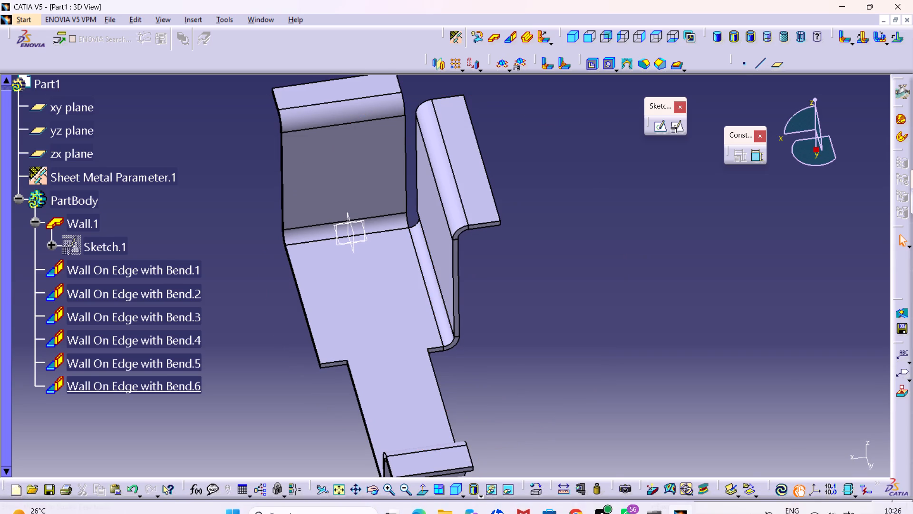
middle_drag(263, 369, 347, 377)
right_drag(263, 371, 347, 377)
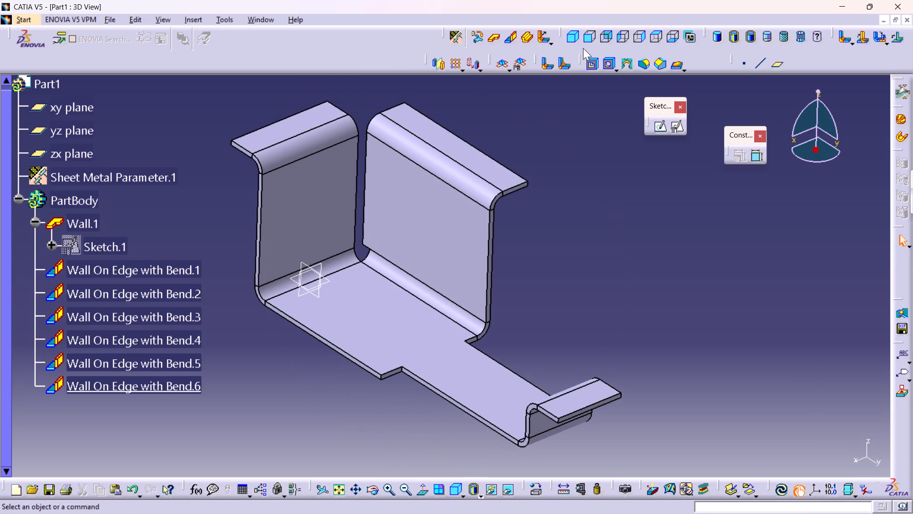
click(573, 43)
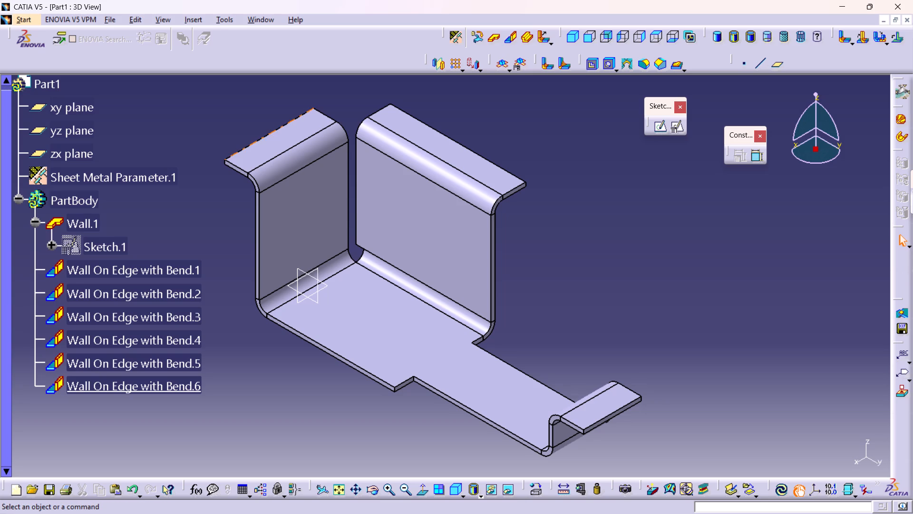
Start a hole on the shorter top flange's upper face and open its positioning sketch.
middle_drag(347, 185, 420, 302)
scroll(420, 302, up, 1)
middle_drag(394, 306, 387, 267)
right_click(394, 306)
middle_drag(368, 291, 396, 267)
click(352, 217)
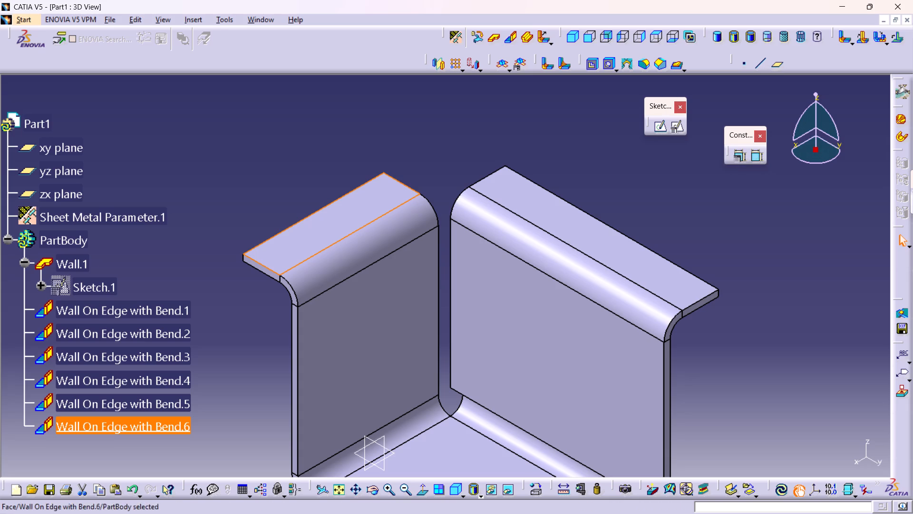
click(608, 66)
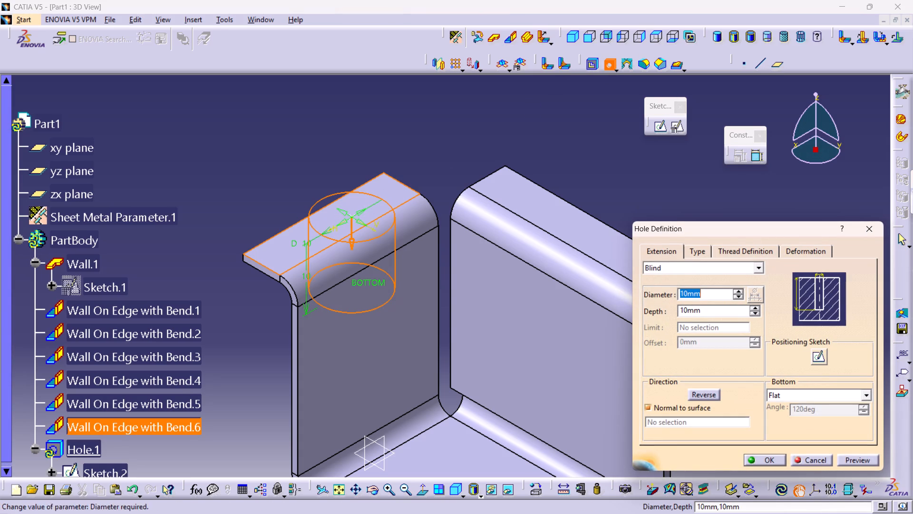
double_click(821, 357)
Dimension the hole centre from the flange's side edge nearest the other flange, setting the distance to 9 mm.
middle_drag(612, 348, 611, 296)
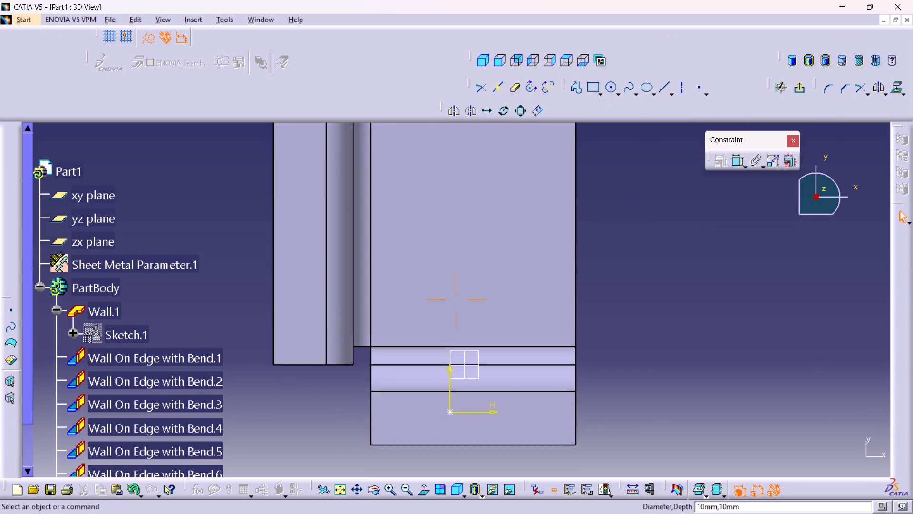
middle_drag(611, 296, 611, 285)
middle_drag(641, 320, 636, 278)
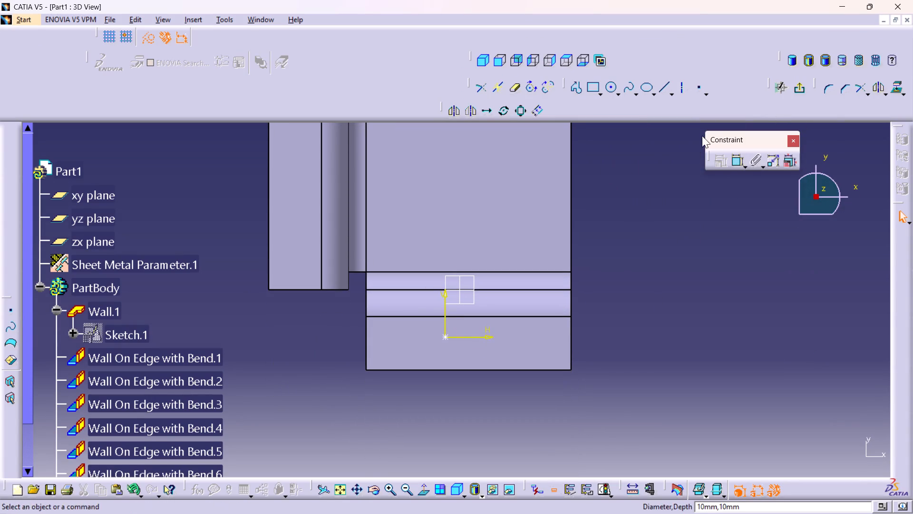
double_click(737, 155)
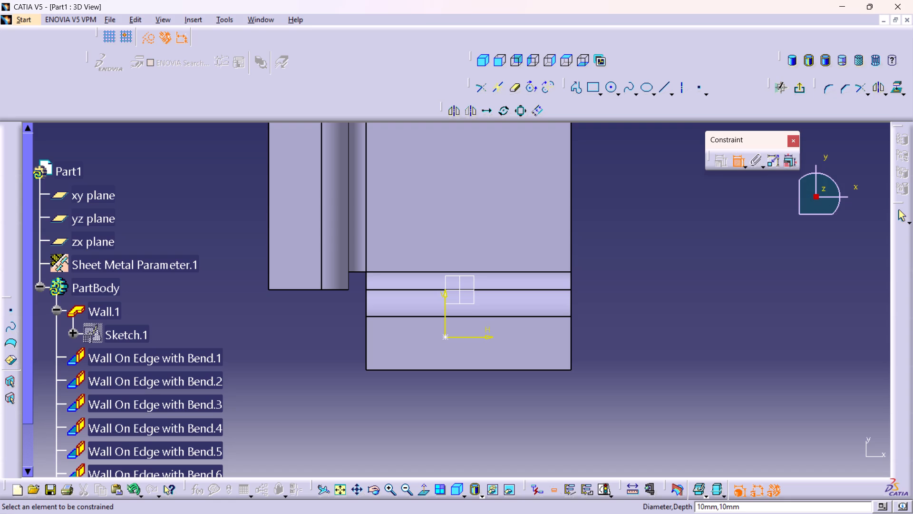
middle_drag(502, 386, 510, 330)
middle_drag(430, 360, 418, 315)
right_click(430, 360)
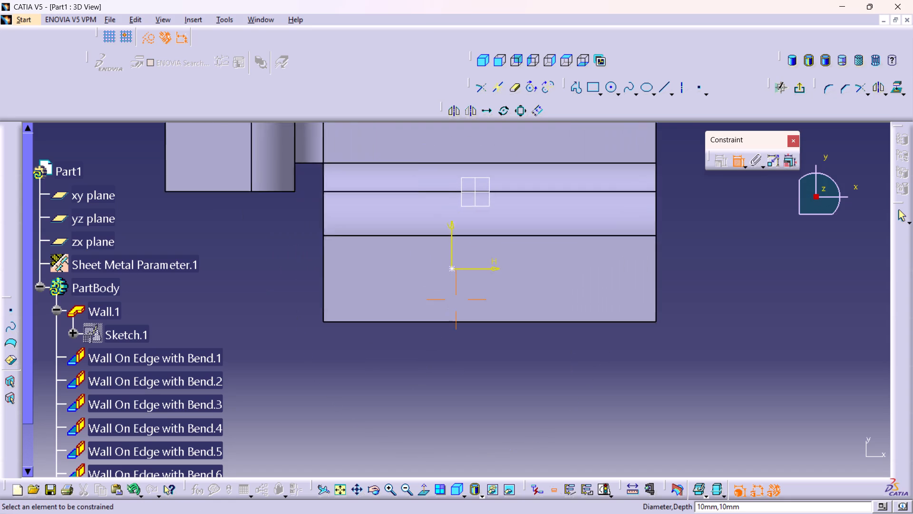
middle_drag(418, 315, 418, 307)
middle_drag(428, 328, 432, 316)
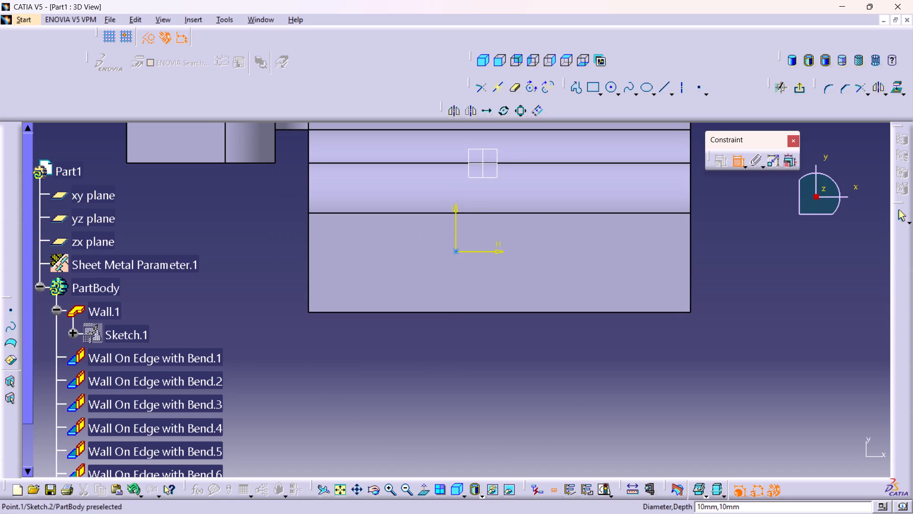
drag(458, 252, 453, 253)
click(310, 256)
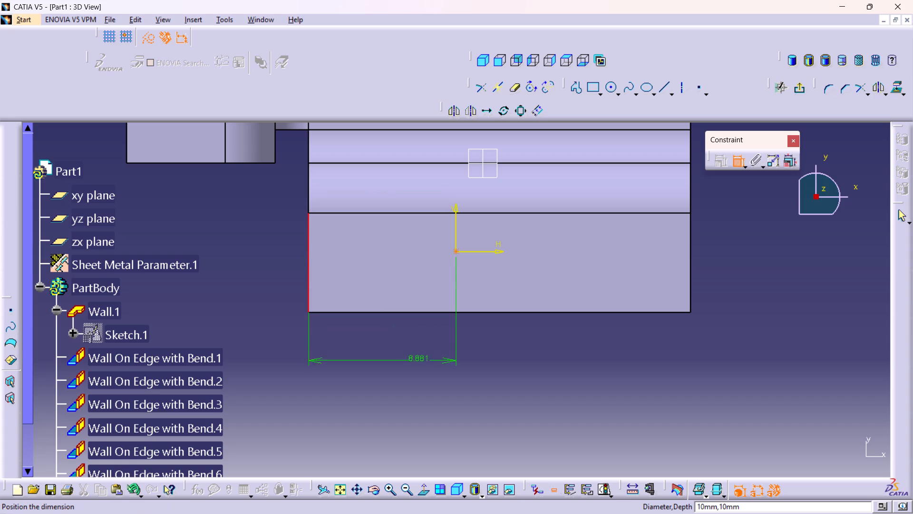
click(412, 366)
double_click(408, 364)
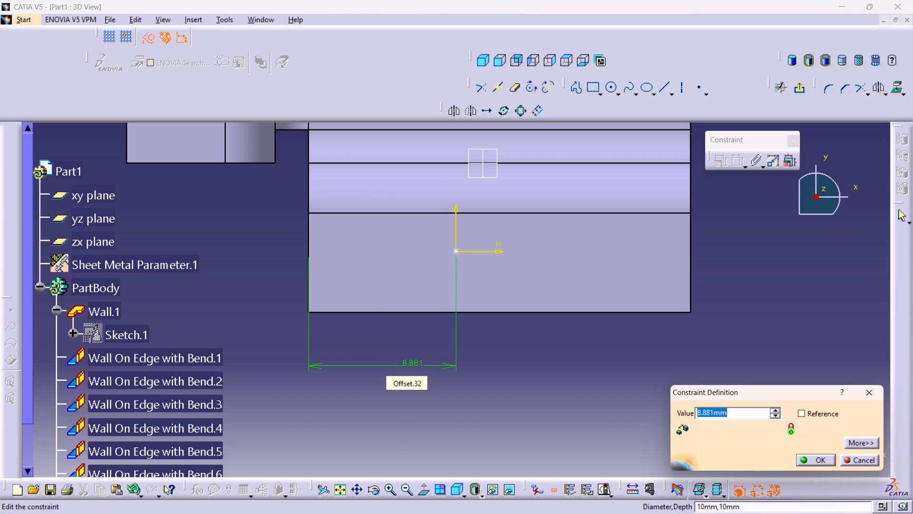
key(9)
key(Return)
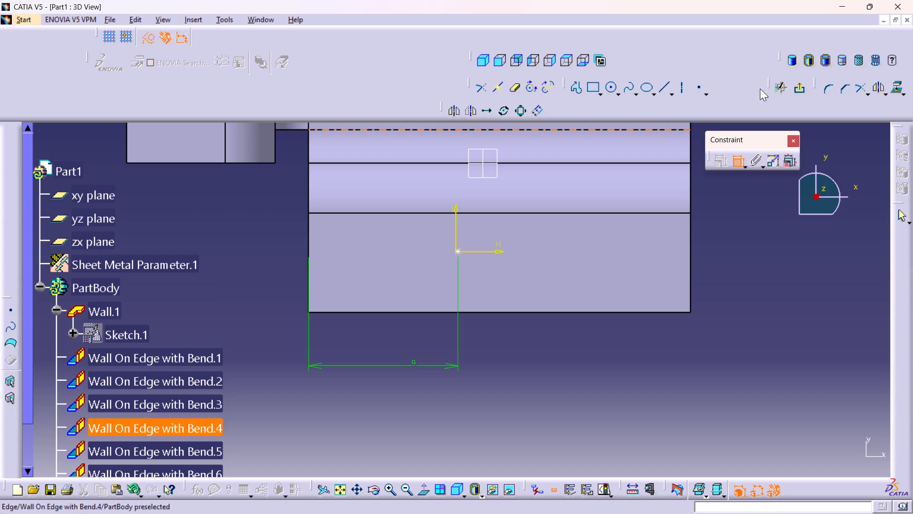
click(459, 253)
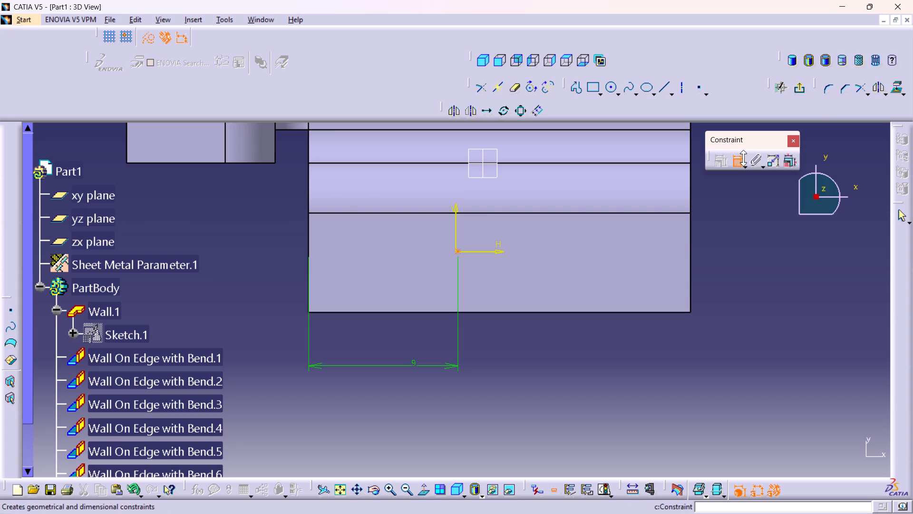
click(736, 163)
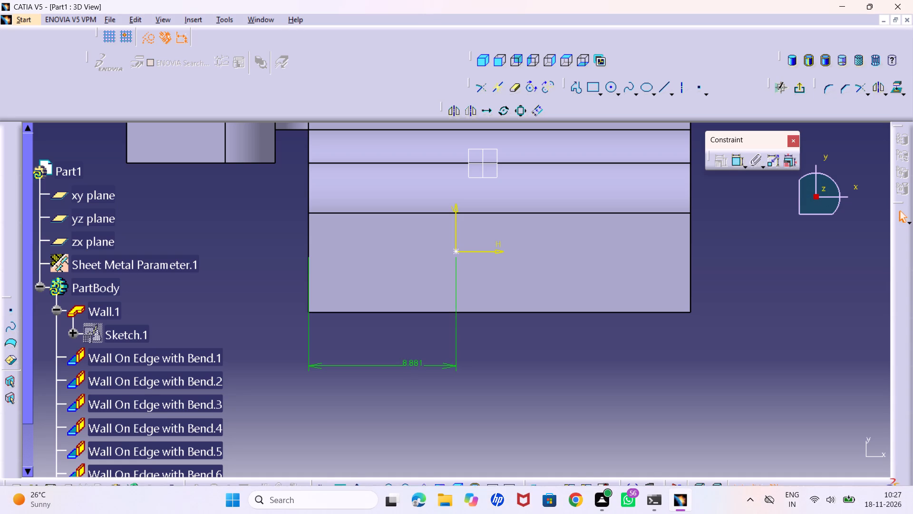
Measure the distances from the flange's outer edge to the near and far edges of its bend.
double_click(633, 489)
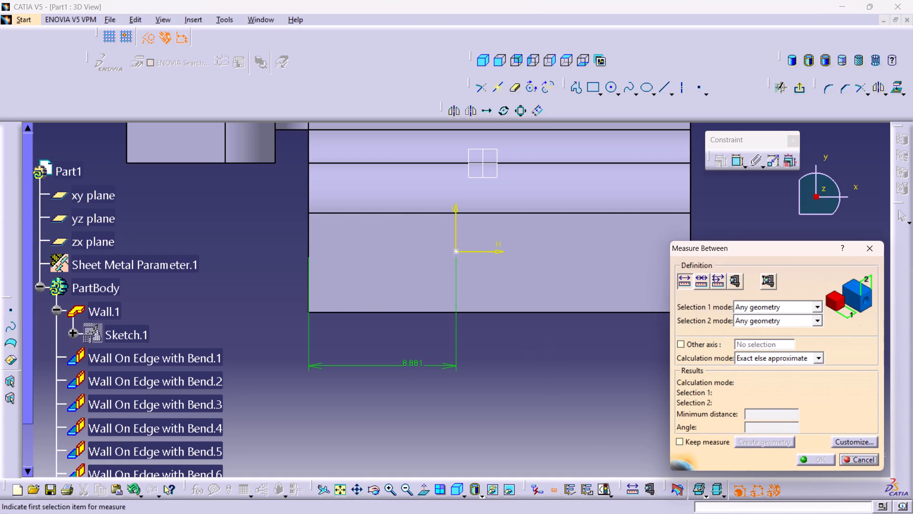
click(491, 311)
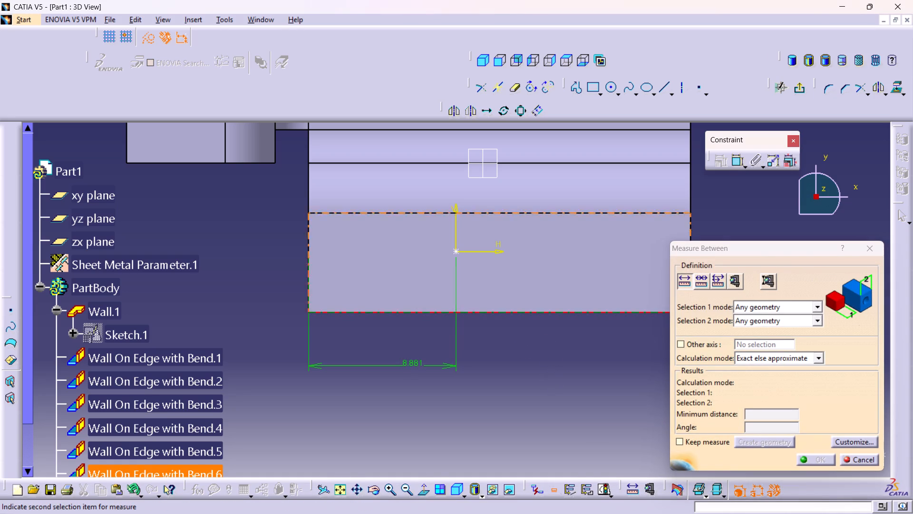
click(488, 211)
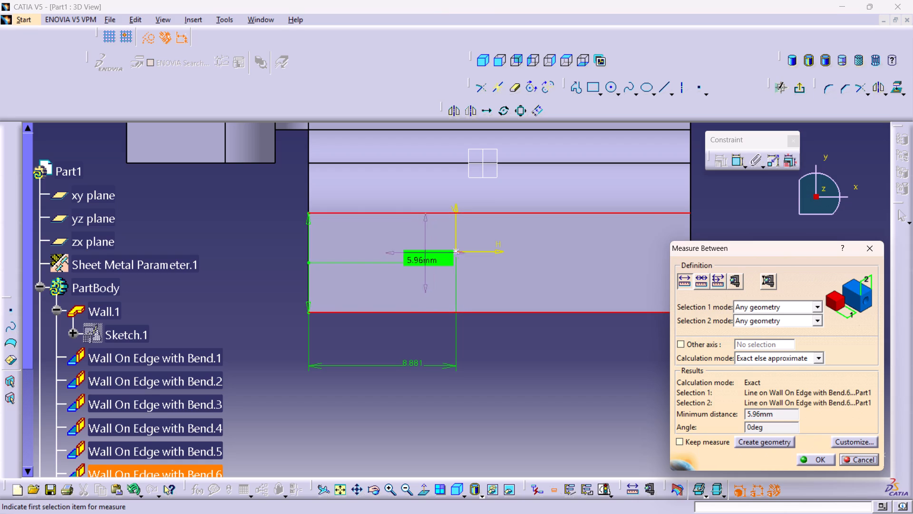
click(877, 248)
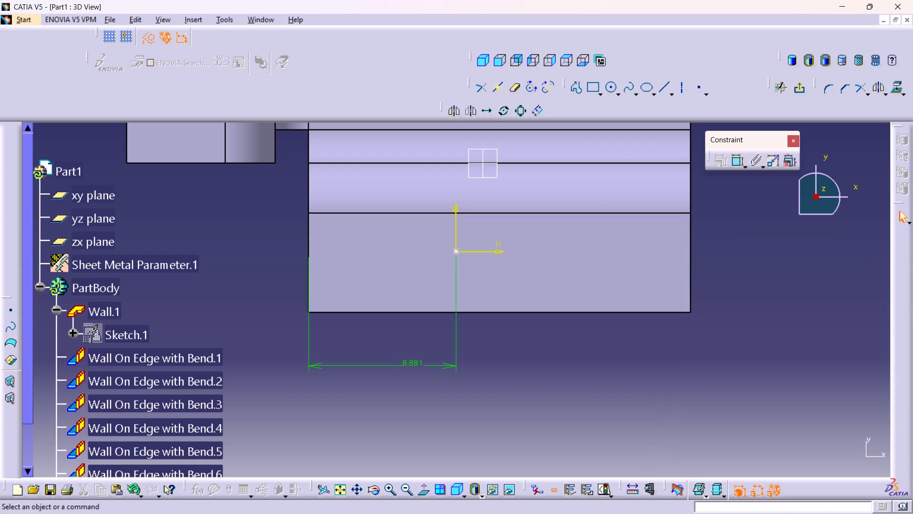
double_click(639, 491)
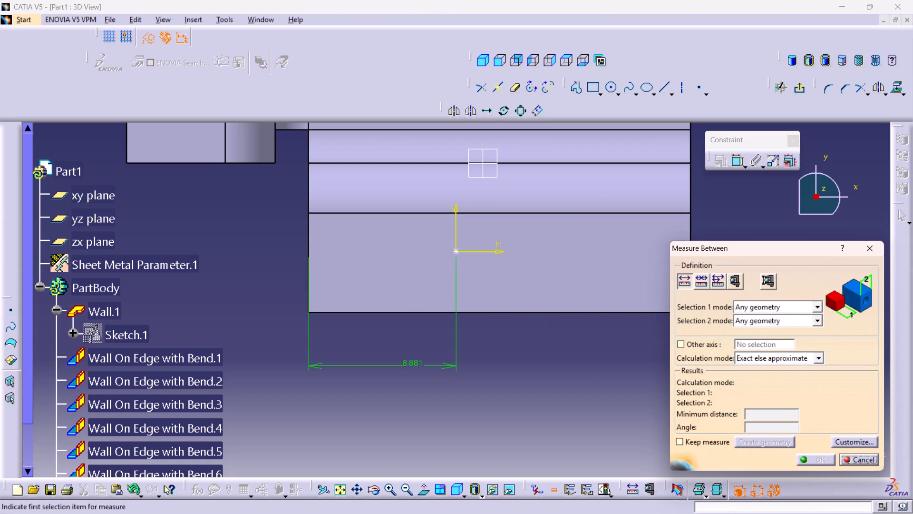
click(517, 314)
click(524, 161)
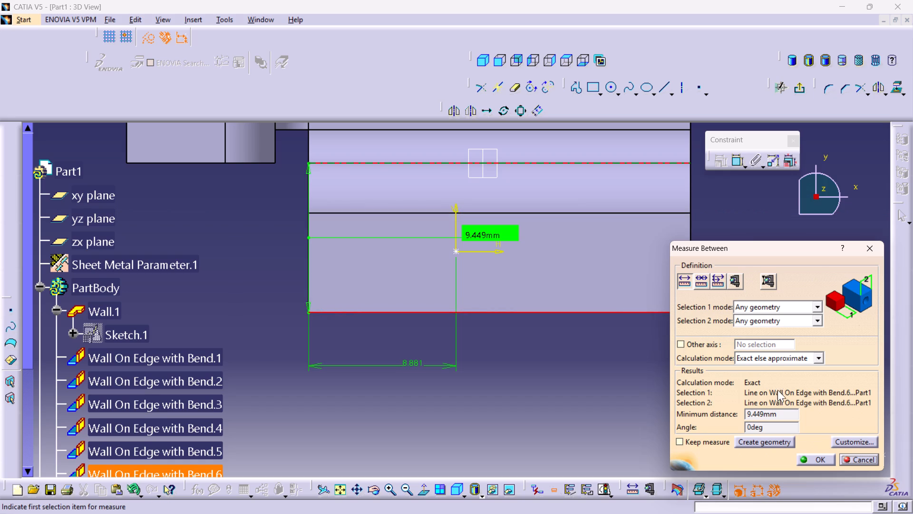
click(865, 247)
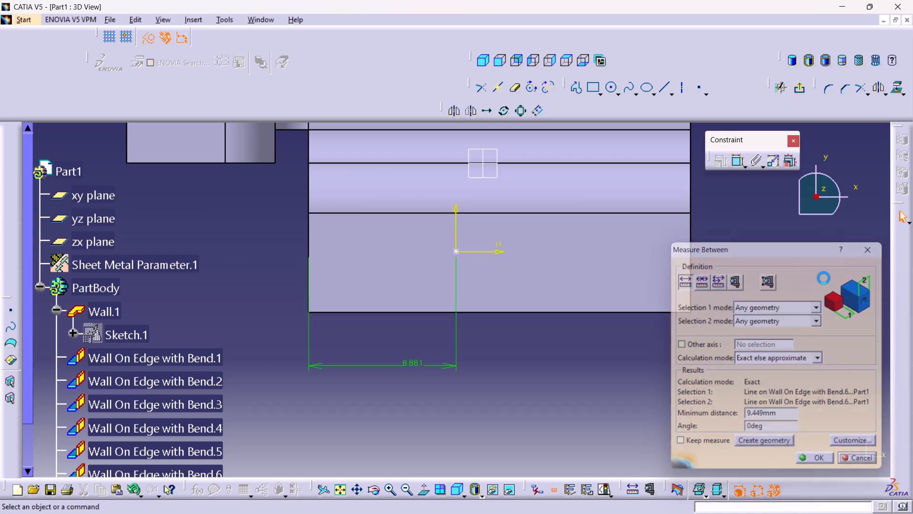
click(587, 407)
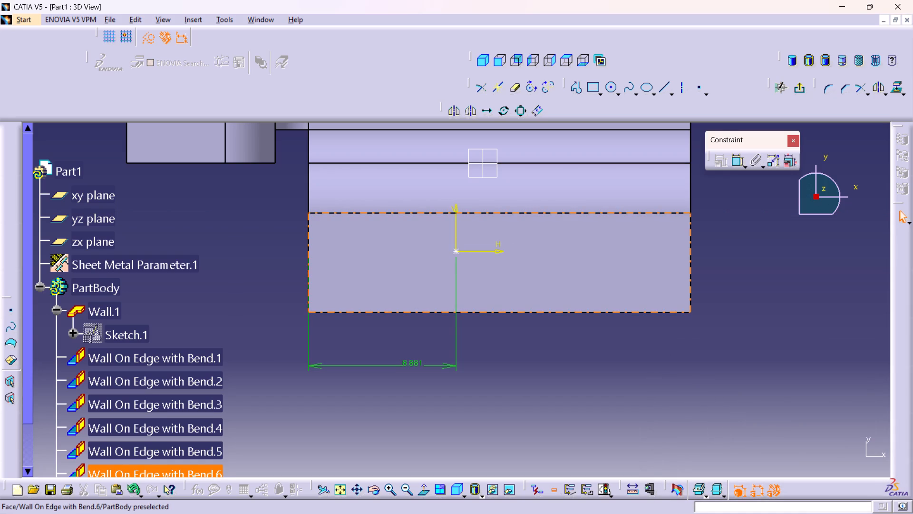
Dimension the hole centre from the flange's bend line and set the distance to 3 mm.
double_click(738, 159)
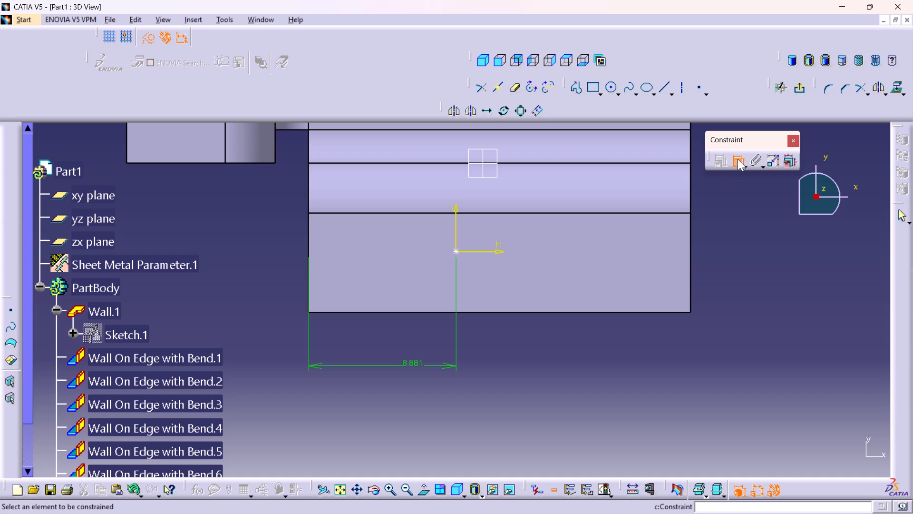
click(455, 250)
click(499, 214)
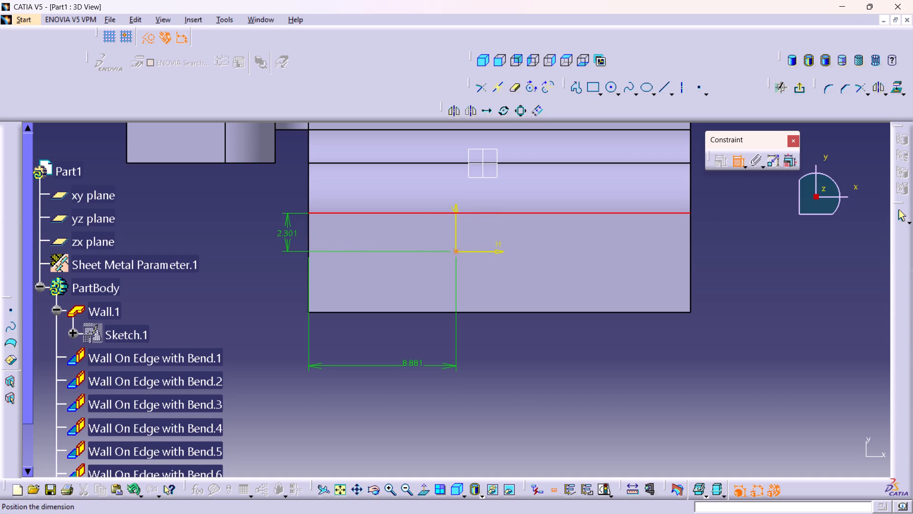
click(275, 239)
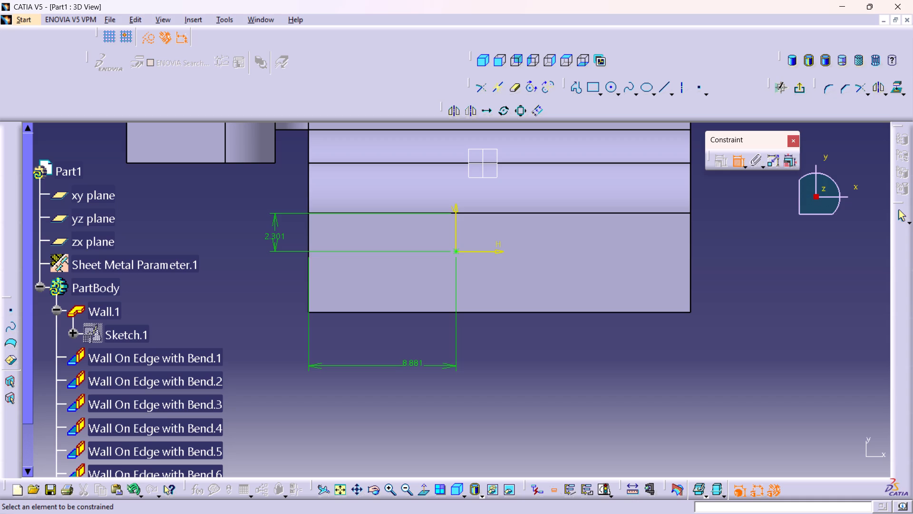
double_click(277, 234)
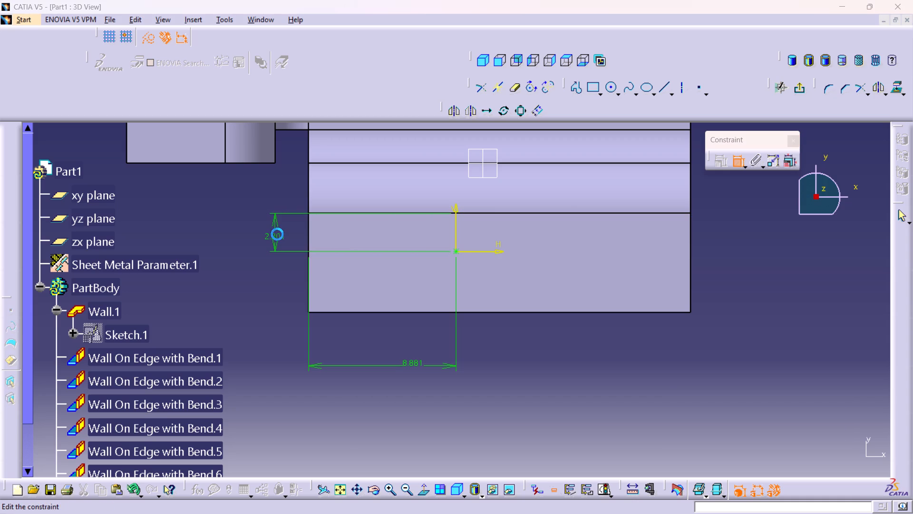
key(3)
key(Return)
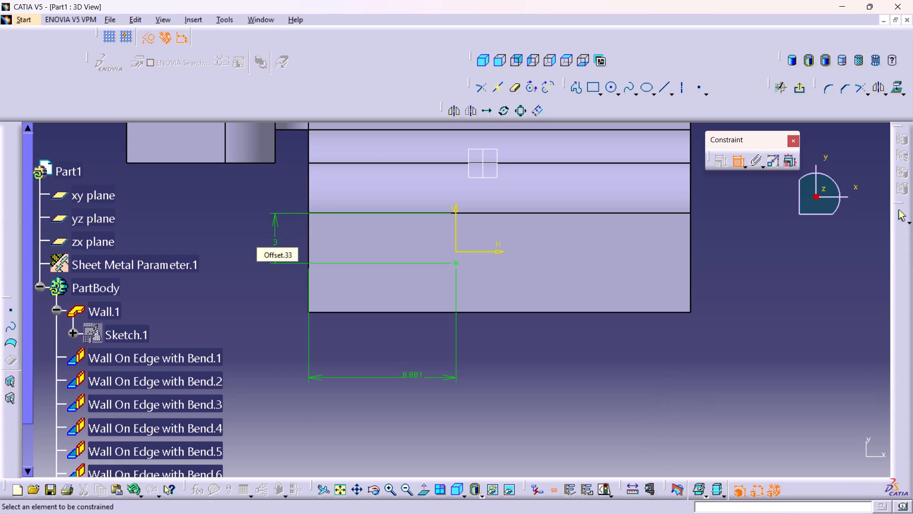
Set the hole centre's distance from the flange's side edge to 9 mm.
double_click(419, 376)
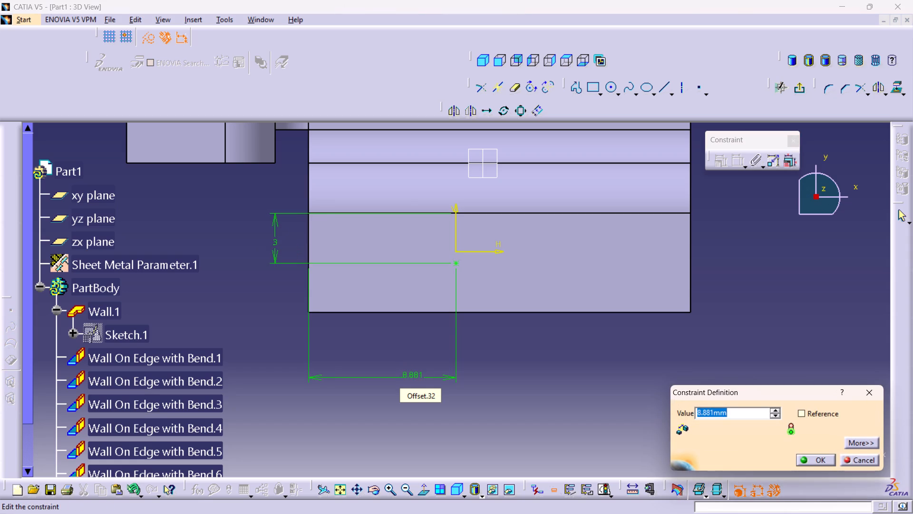
key(6)
key(BackSpace)
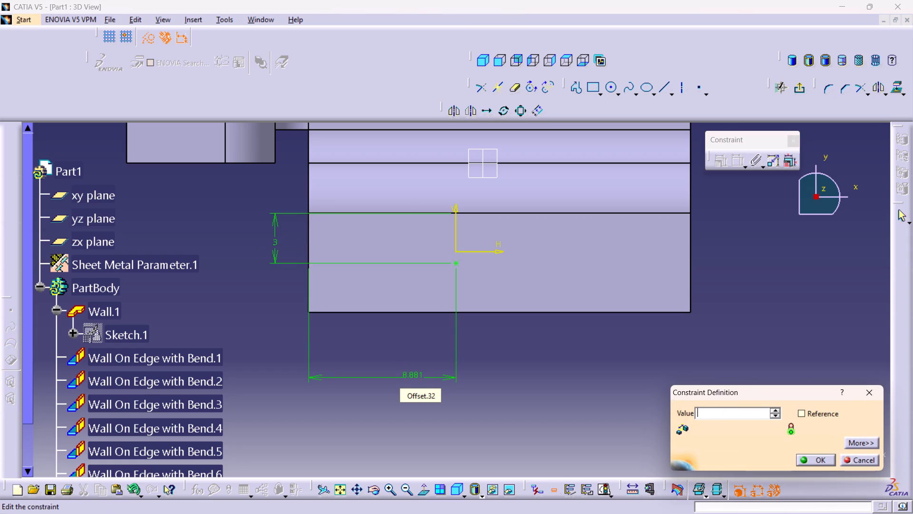
key(Return)
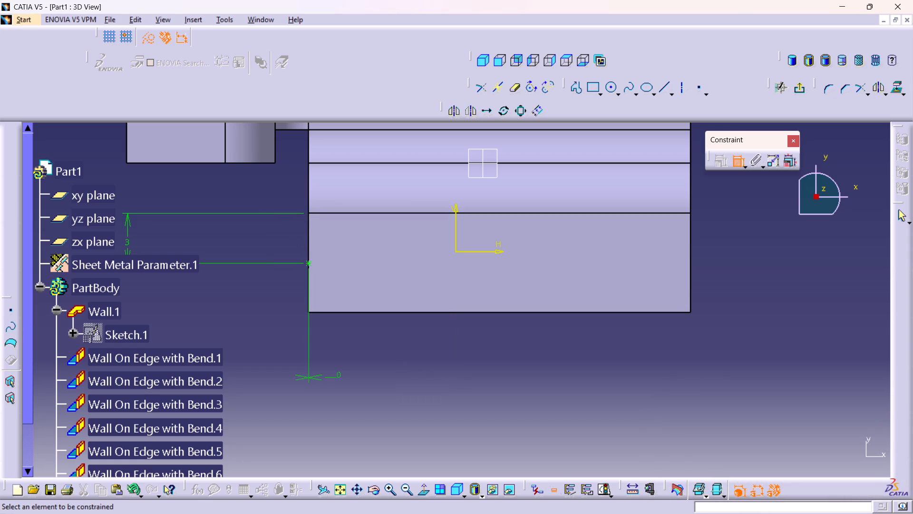
double_click(336, 377)
key(9)
key(Return)
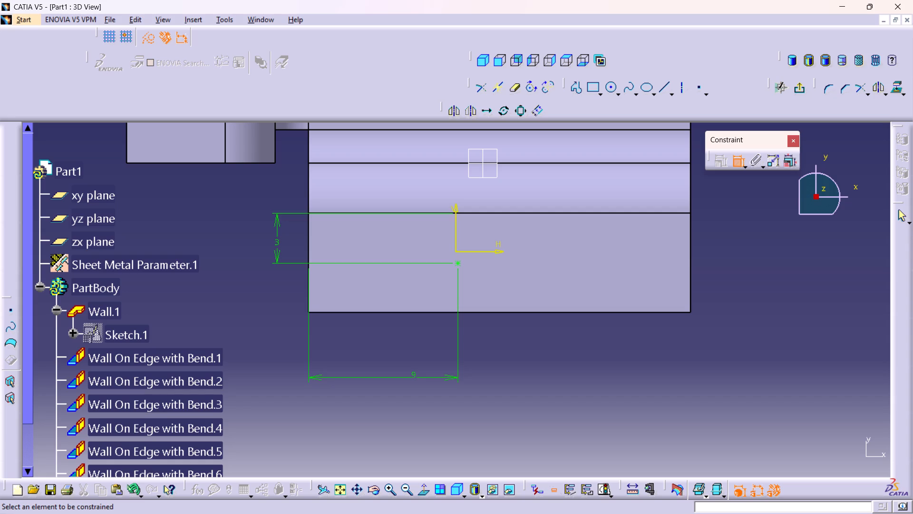
middle_drag(534, 367, 556, 444)
right_click(534, 367)
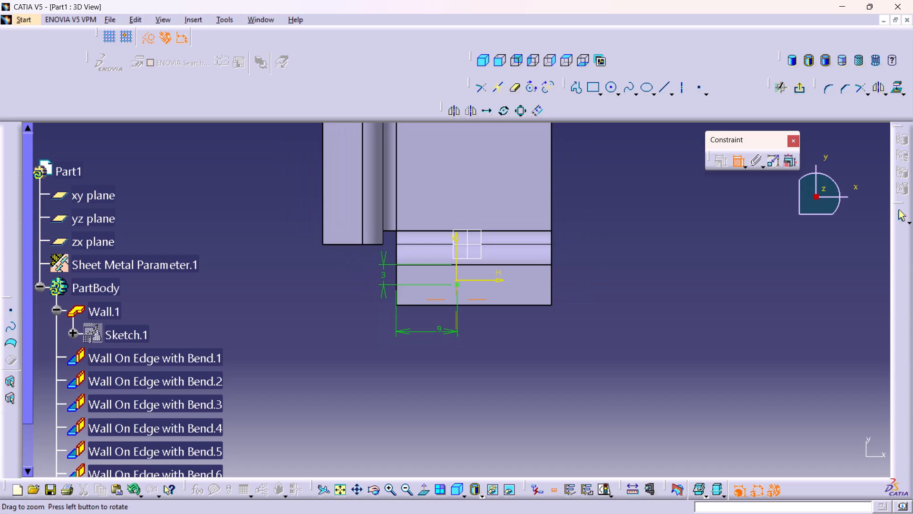
Examine the hole centre's placement on the end wall's top flange from several angles.
middle_drag(556, 444, 559, 447)
right_click(556, 444)
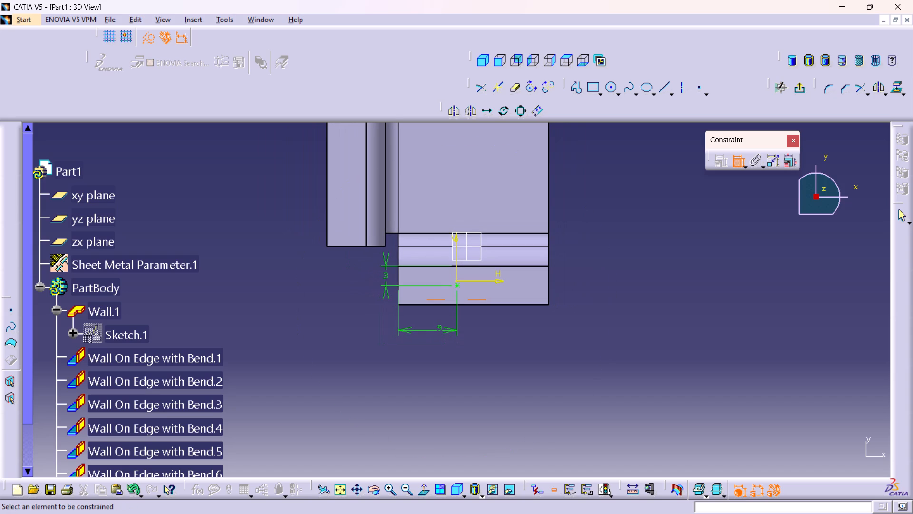
middle_drag(545, 421, 545, 432)
right_click(545, 421)
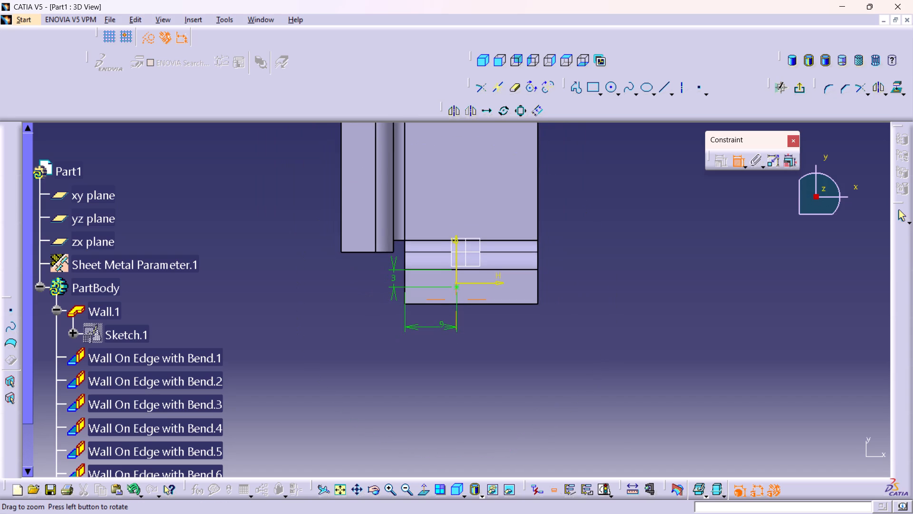
middle_drag(545, 432, 545, 426)
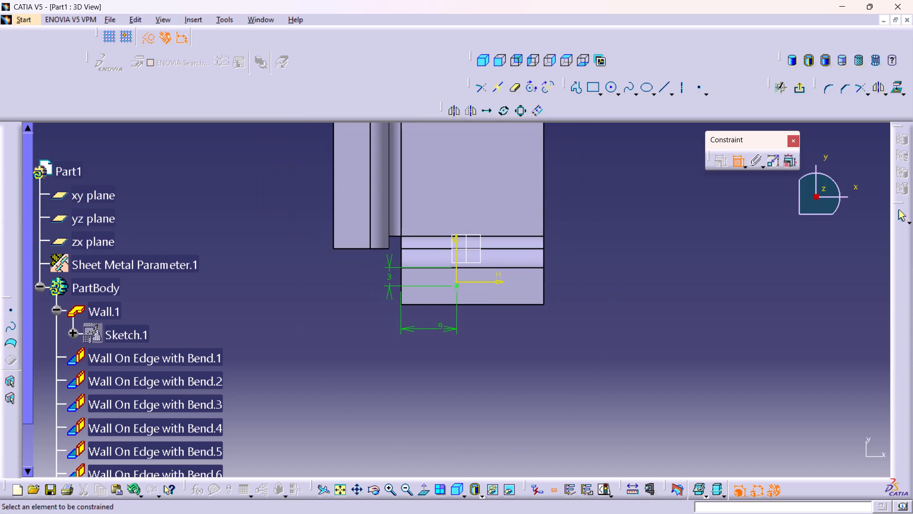
middle_drag(503, 366, 371, 313)
right_drag(503, 366, 371, 313)
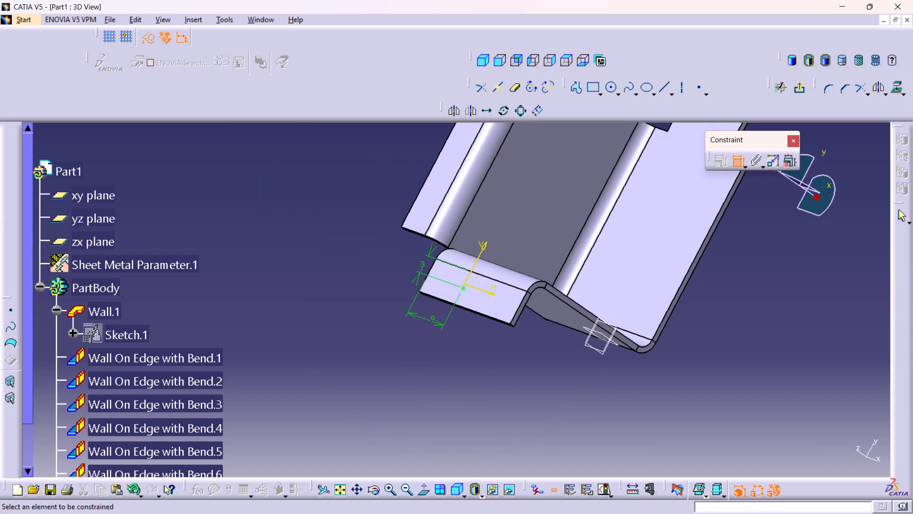
middle_drag(602, 400, 444, 476)
right_drag(602, 400, 444, 476)
middle_drag(502, 406, 502, 358)
middle_drag(502, 357, 397, 357)
right_drag(502, 357, 397, 357)
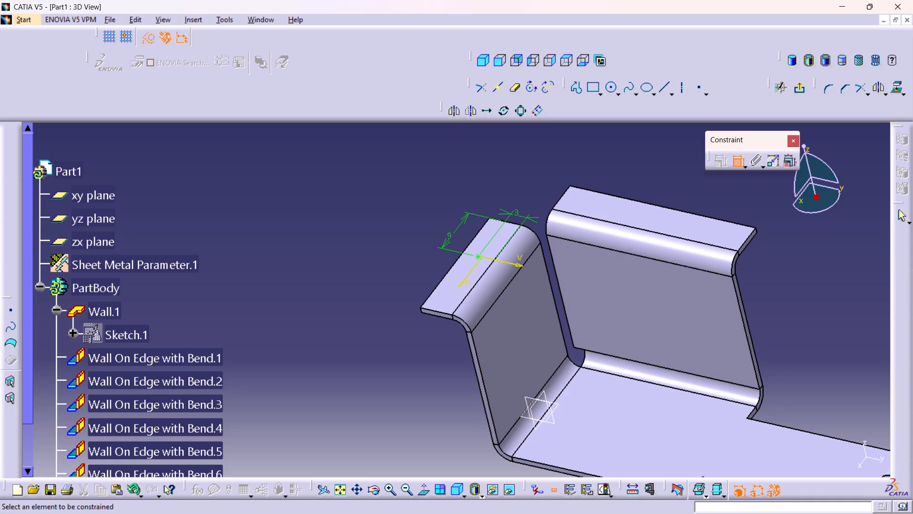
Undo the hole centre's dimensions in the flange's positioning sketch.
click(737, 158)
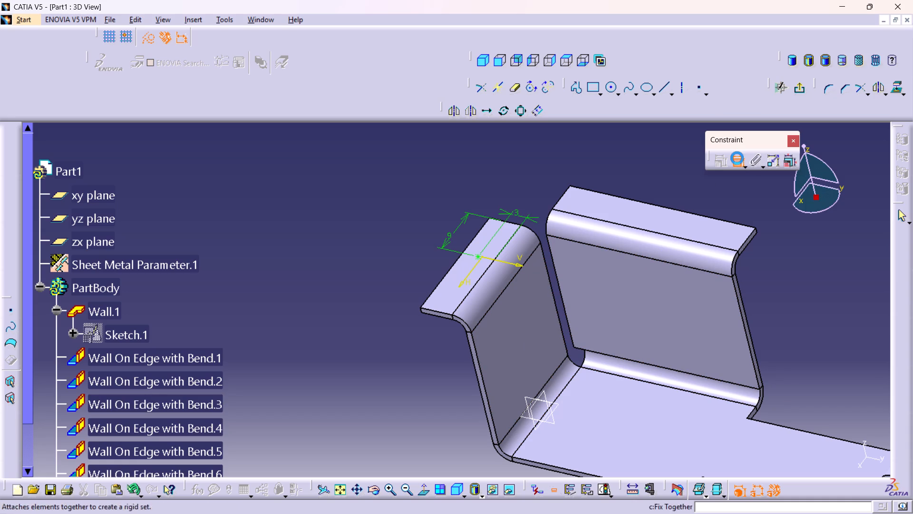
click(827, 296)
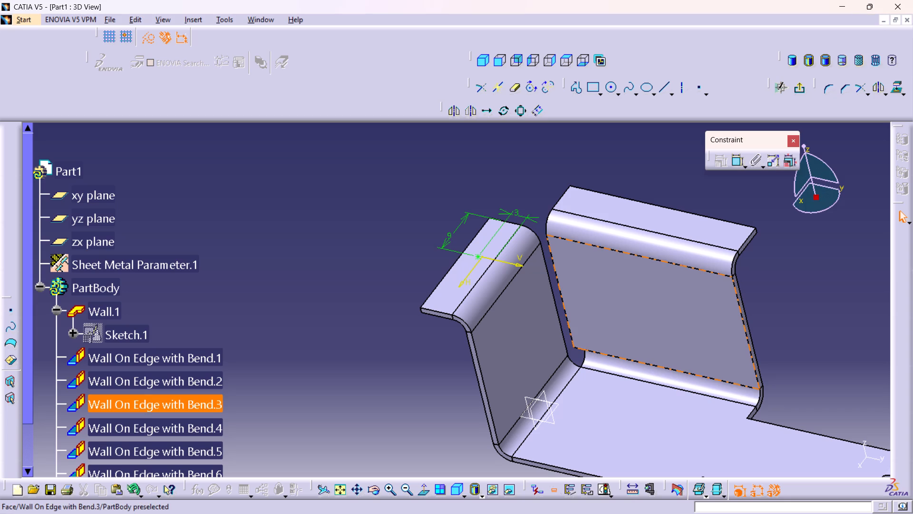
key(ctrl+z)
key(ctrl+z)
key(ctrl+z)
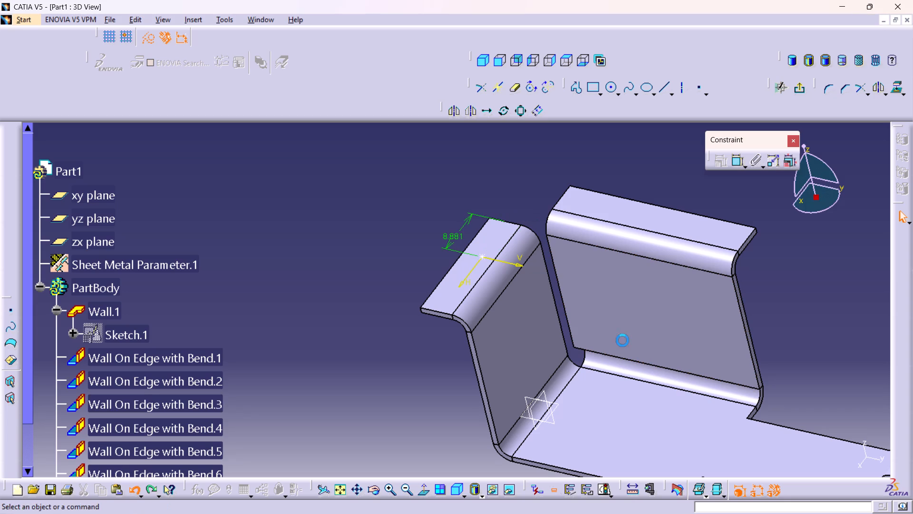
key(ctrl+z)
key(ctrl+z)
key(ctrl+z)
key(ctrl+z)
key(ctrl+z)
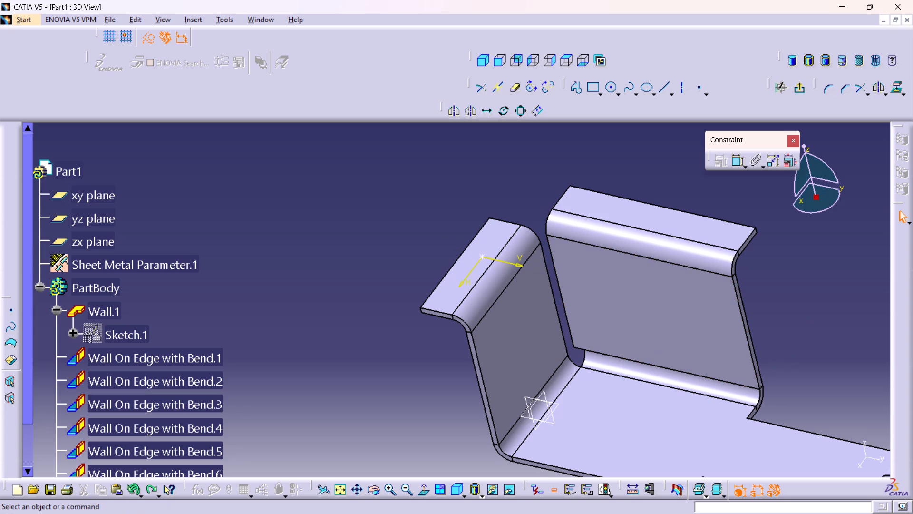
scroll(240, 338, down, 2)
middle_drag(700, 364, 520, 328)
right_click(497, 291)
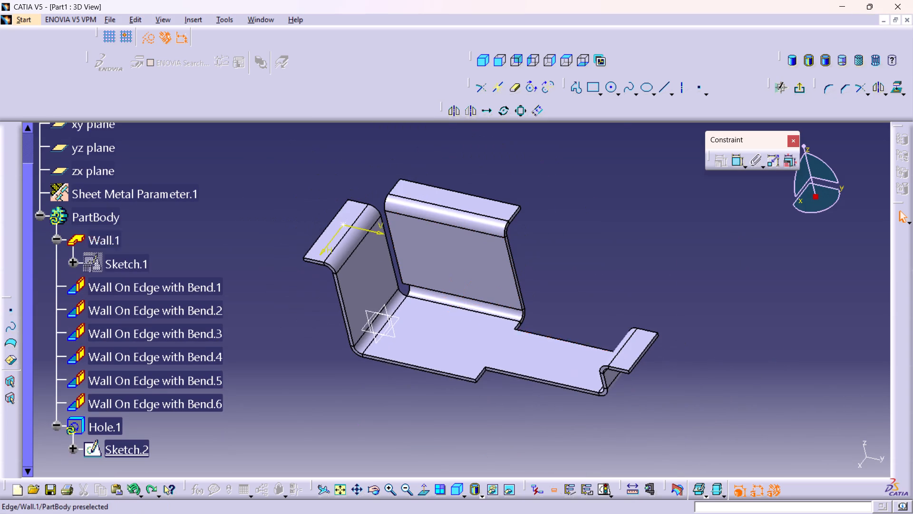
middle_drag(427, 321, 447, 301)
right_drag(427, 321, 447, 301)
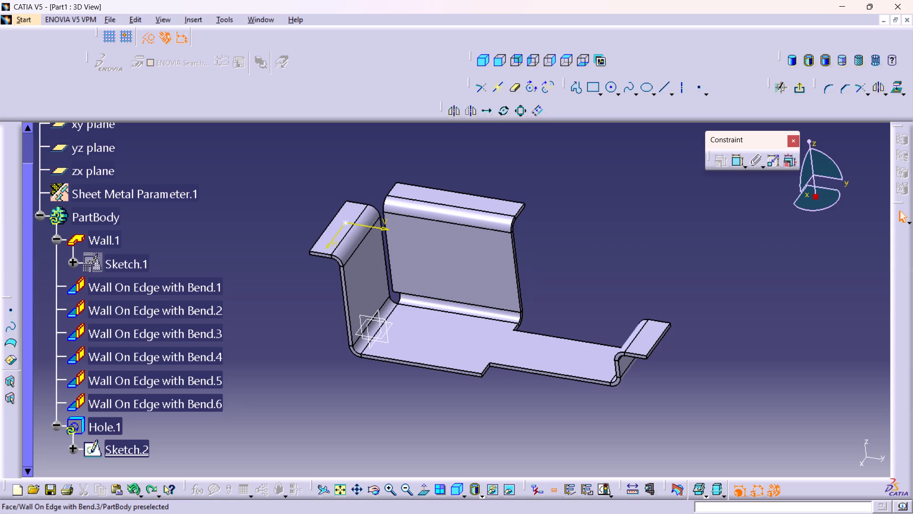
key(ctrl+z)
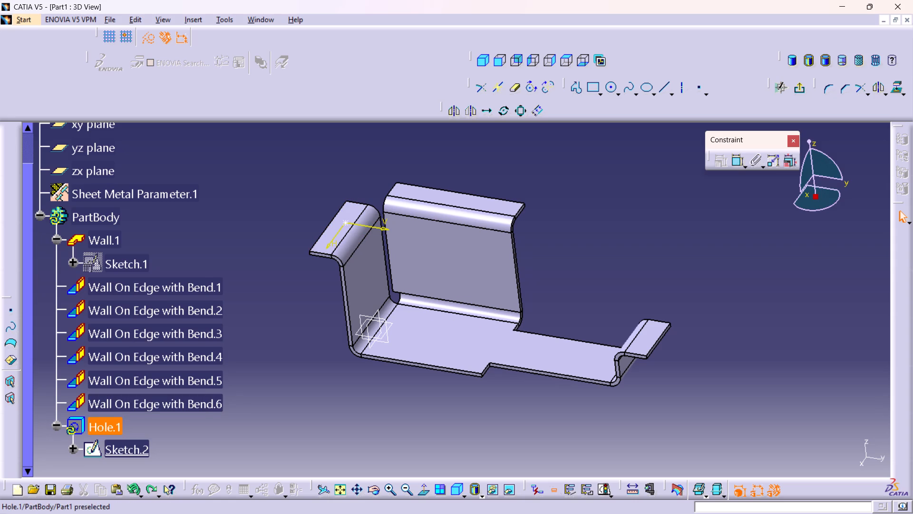
Leave the hole's positioning sketch and cancel the hole definition.
right_click(97, 425)
drag(241, 450, 250, 444)
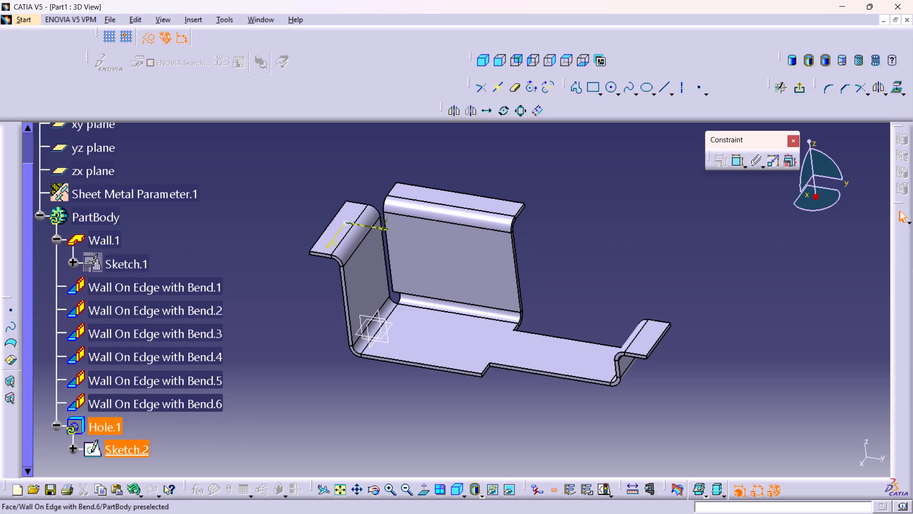
right_click(347, 221)
click(675, 263)
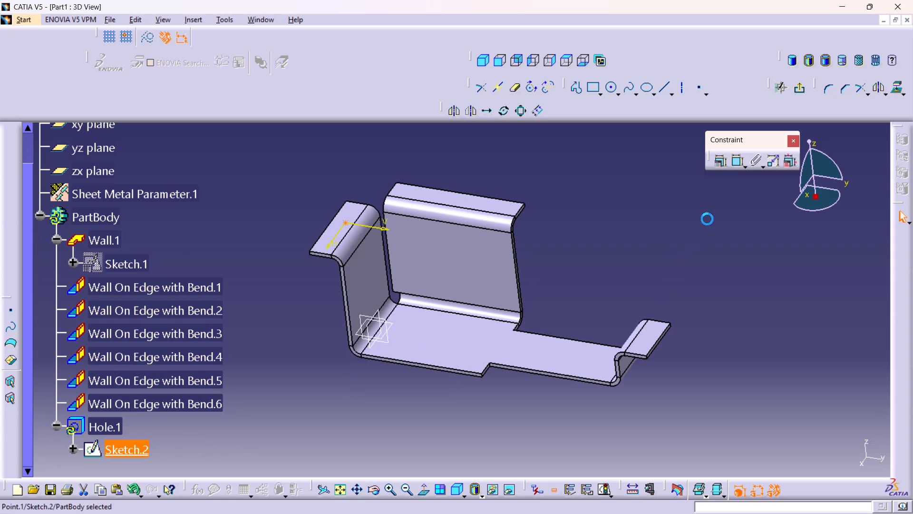
click(802, 89)
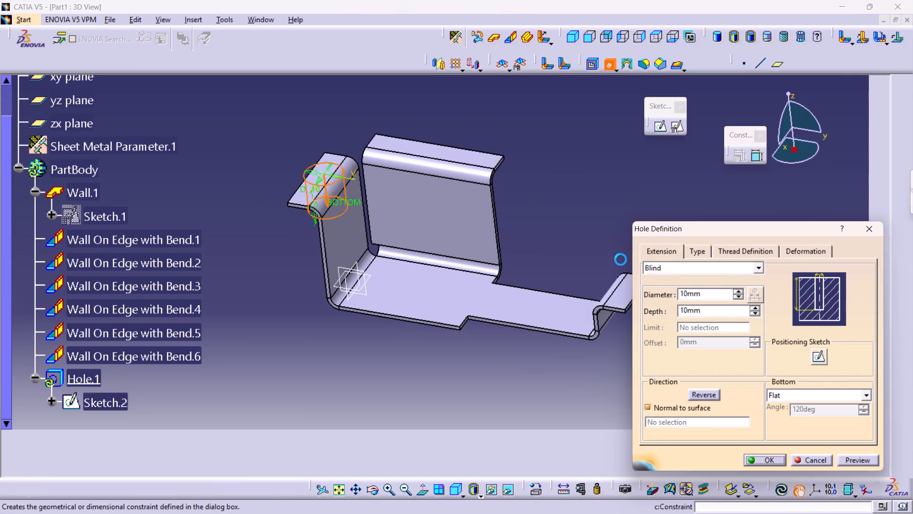
click(872, 222)
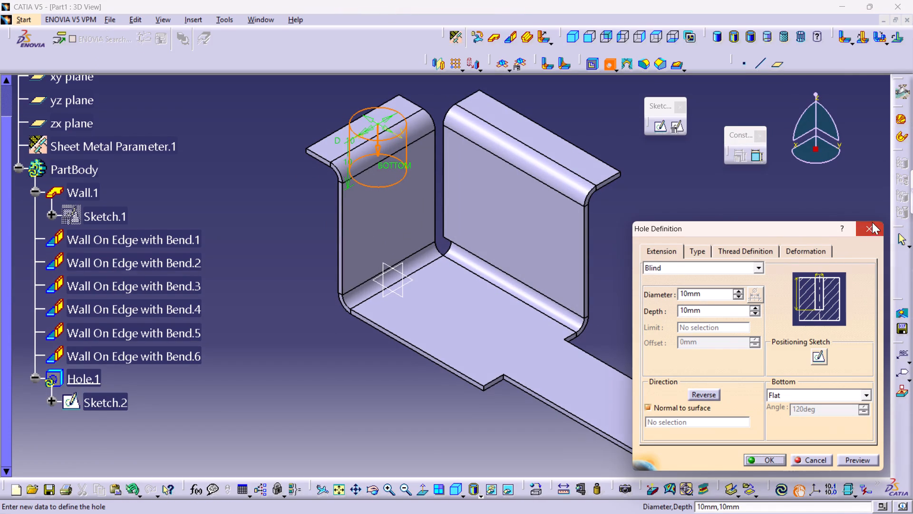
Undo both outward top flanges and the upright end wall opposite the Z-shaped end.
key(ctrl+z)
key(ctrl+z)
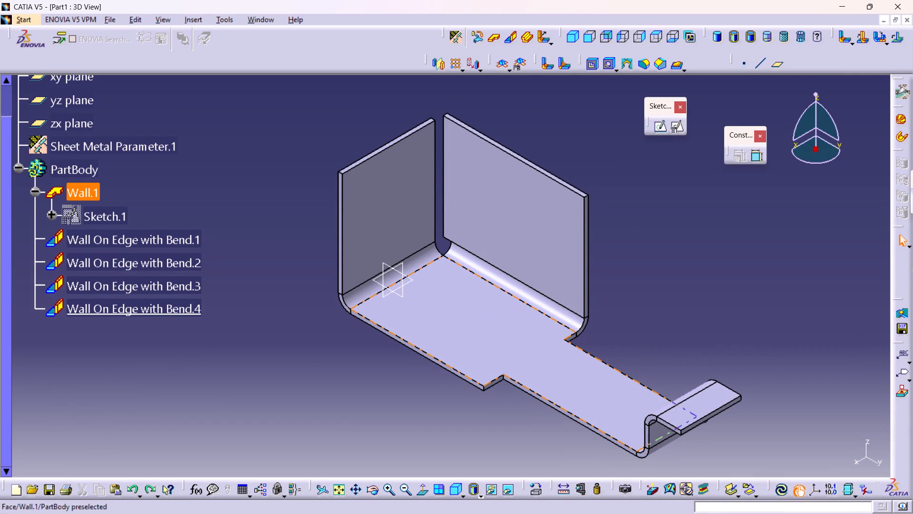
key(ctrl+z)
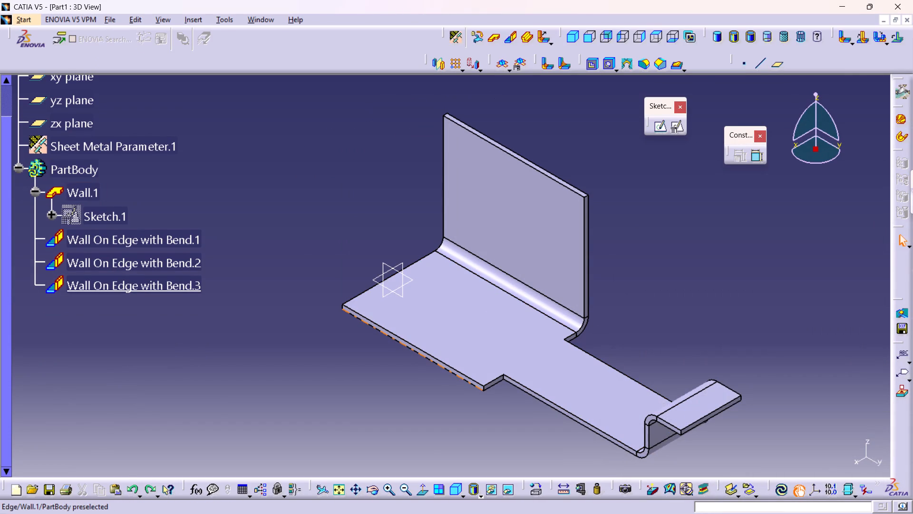
Examine the base plate's open end and its junction with the remaining side wall from several angles.
middle_drag(341, 402, 446, 422)
right_drag(341, 402, 446, 422)
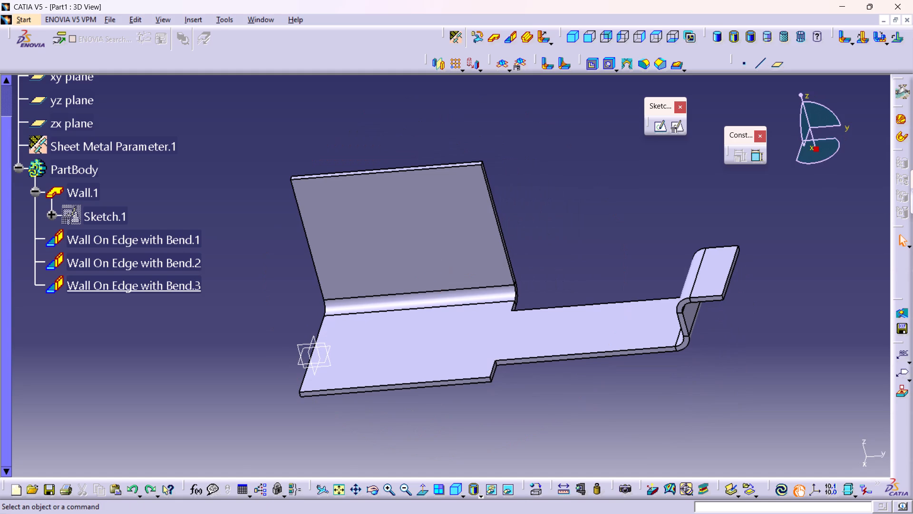
middle_drag(360, 410, 444, 380)
right_drag(359, 411, 444, 380)
middle_drag(390, 353, 434, 283)
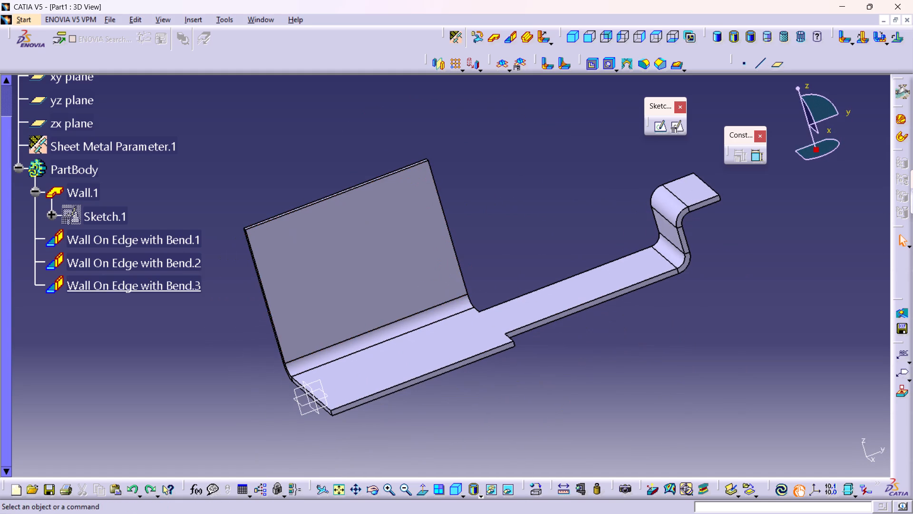
middle_drag(250, 358, 333, 290)
right_drag(247, 355, 333, 290)
middle_drag(269, 348, 305, 340)
right_drag(281, 346, 305, 340)
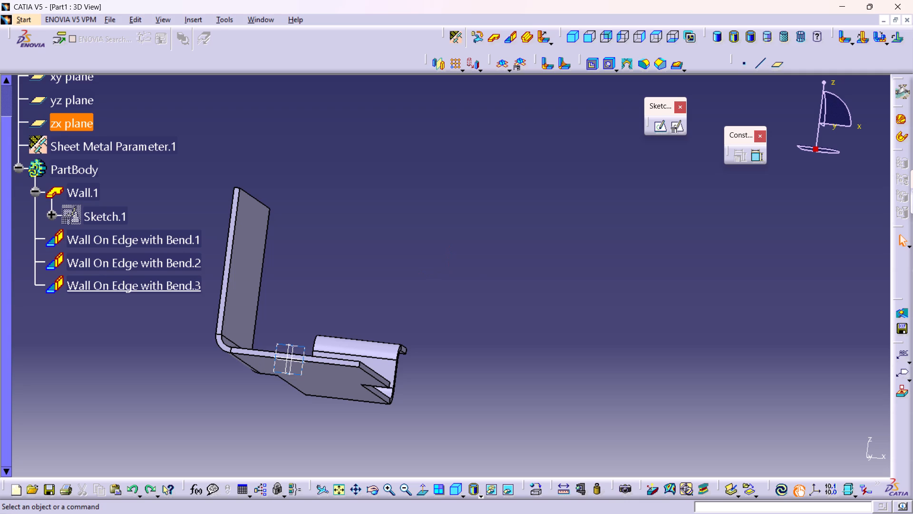
middle_drag(359, 296, 359, 294)
drag(359, 294, 297, 318)
right_drag(359, 294, 291, 340)
middle_drag(359, 294, 291, 340)
middle_drag(297, 320, 330, 282)
middle_drag(492, 347, 469, 384)
right_drag(492, 347, 469, 384)
middle_drag(482, 356, 485, 410)
middle_drag(405, 410, 401, 393)
right_click(405, 410)
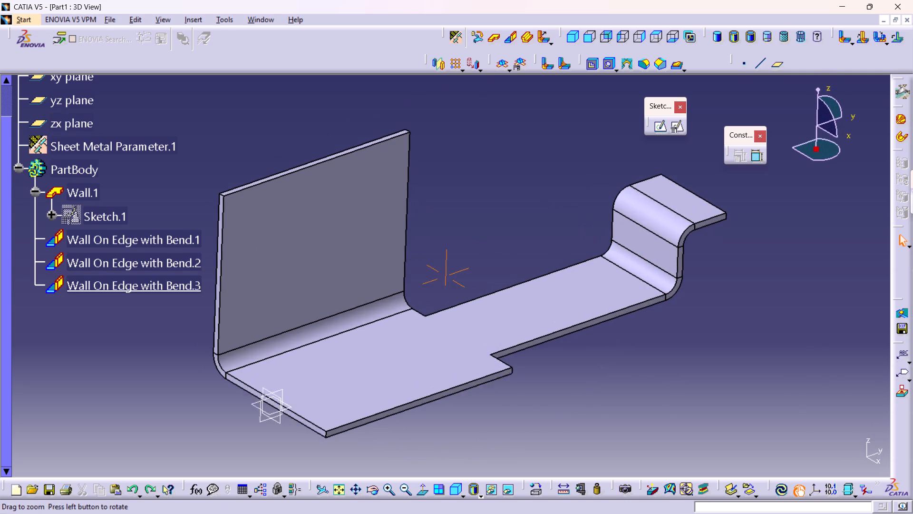
middle_drag(401, 393, 400, 390)
middle_drag(356, 377, 386, 331)
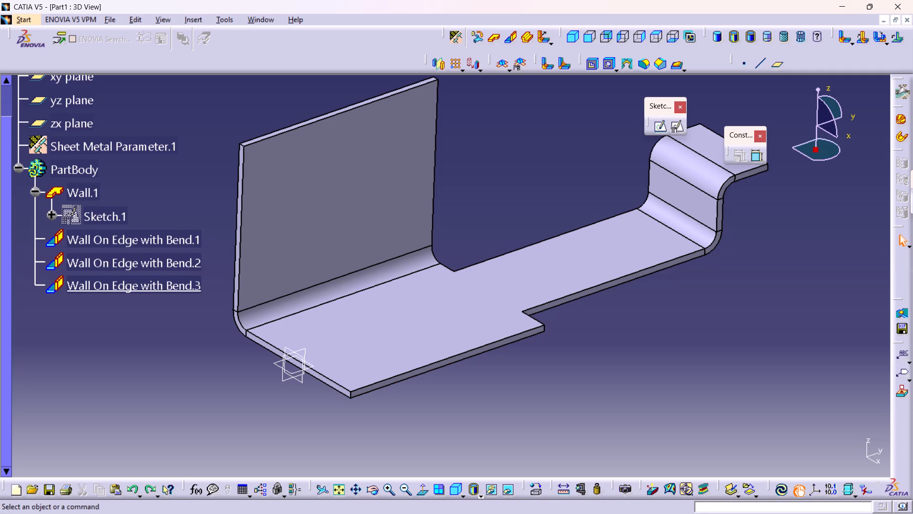
middle_drag(354, 365, 373, 327)
middle_drag(481, 351, 430, 371)
right_drag(481, 351, 427, 366)
middle_drag(451, 295, 447, 277)
right_click(451, 295)
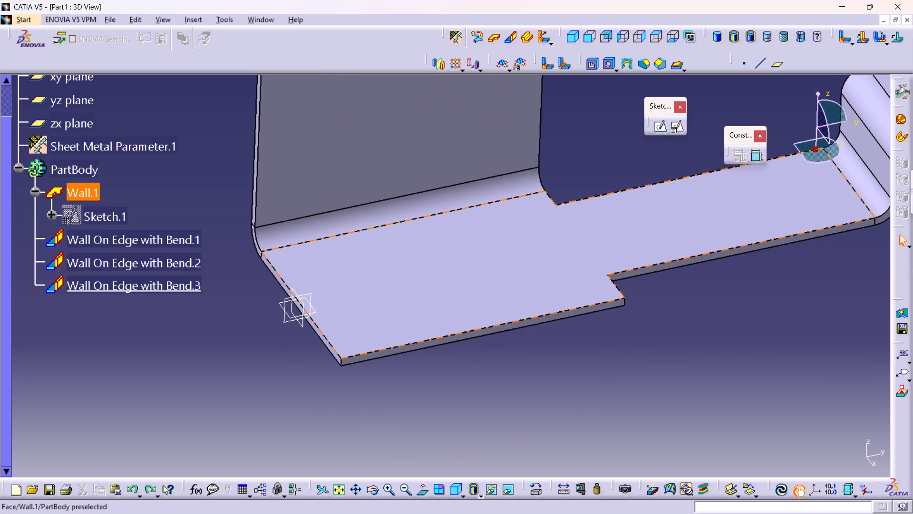
middle_drag(326, 271, 298, 349)
right_click(296, 319)
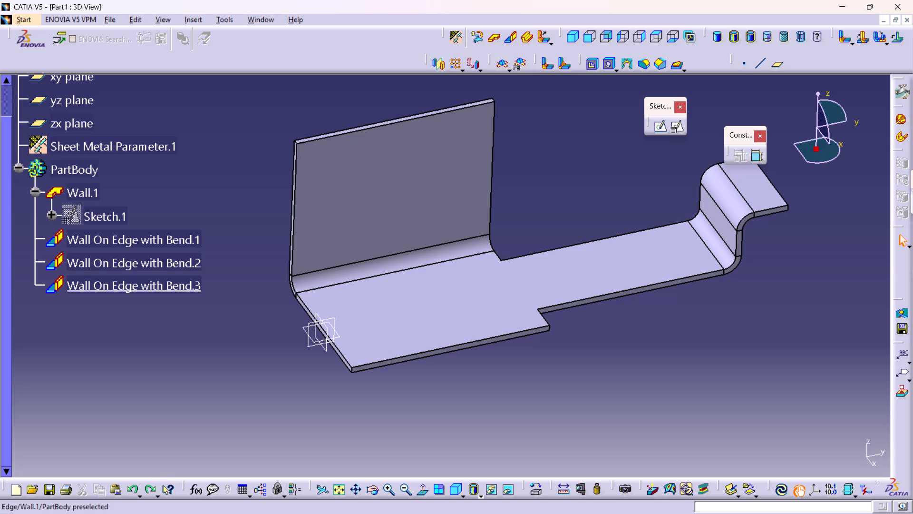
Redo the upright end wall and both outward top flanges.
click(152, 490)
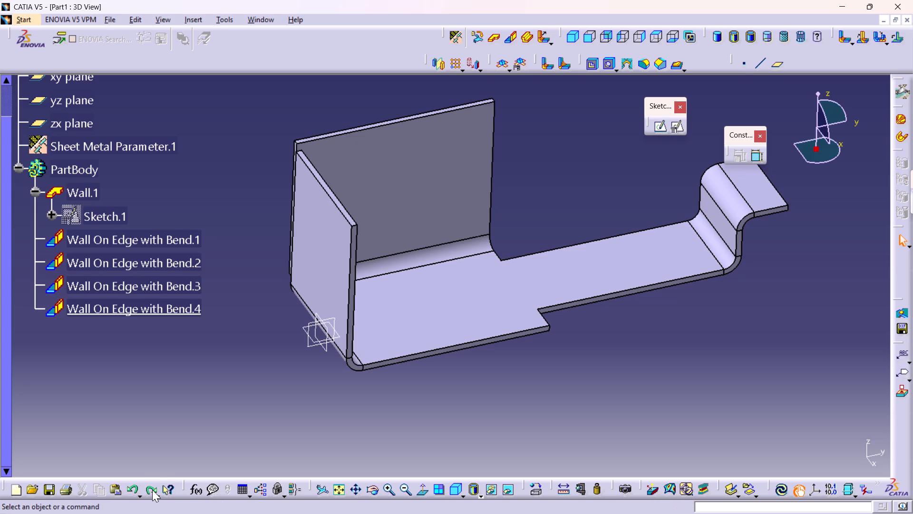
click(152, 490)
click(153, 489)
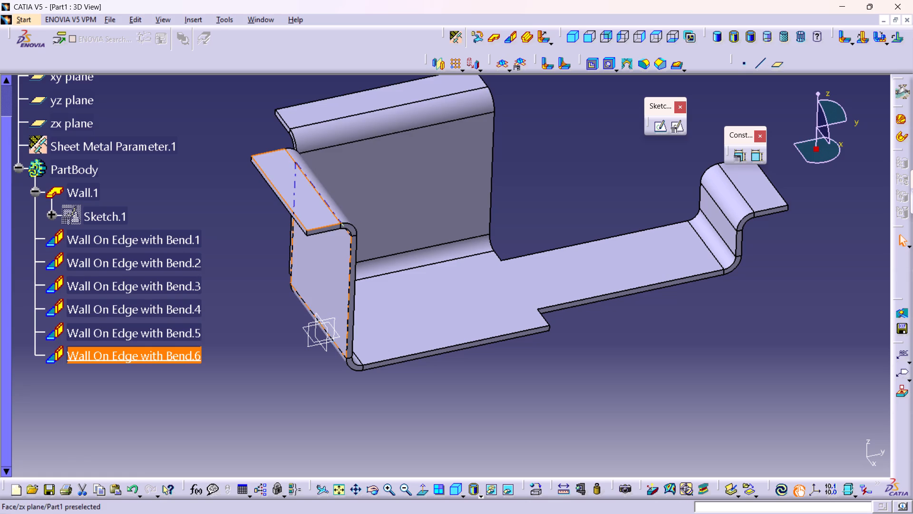
Edit the upright end wall opposite the Z-shaped end, setting its left extremity offset to 9 mm.
double_click(329, 289)
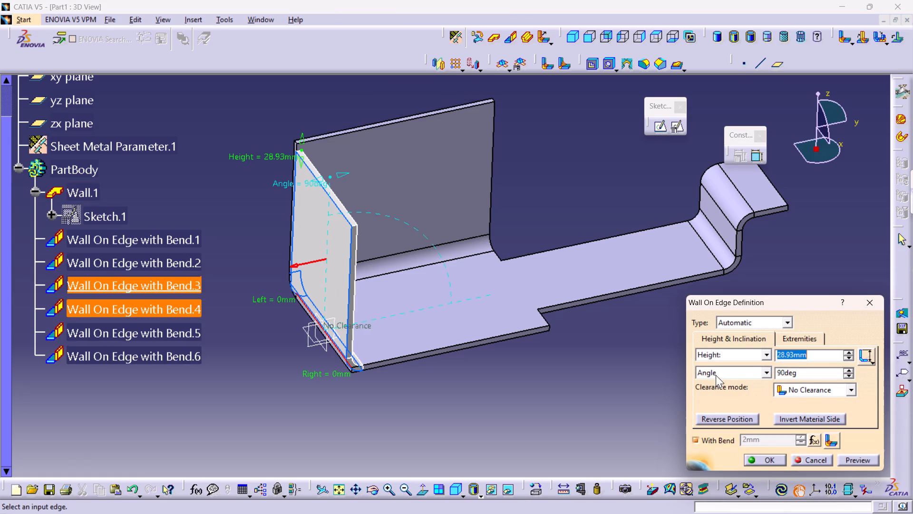
click(800, 343)
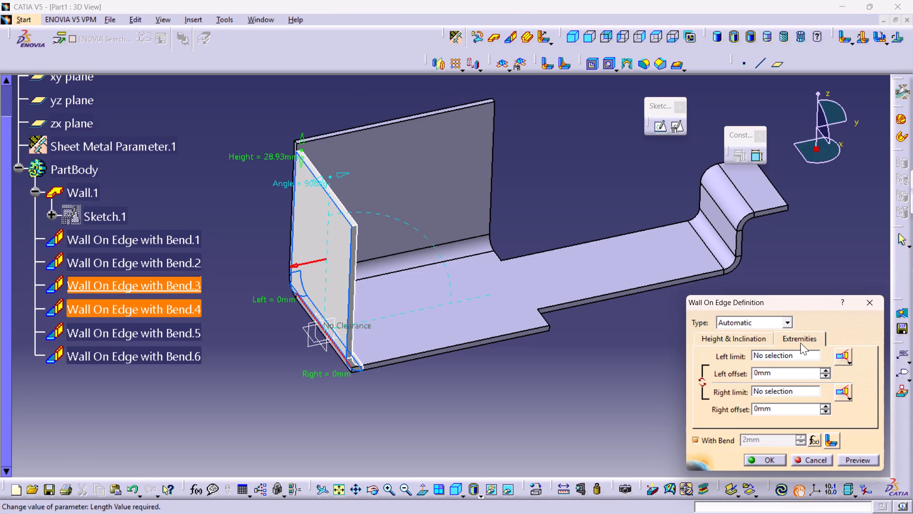
double_click(781, 376)
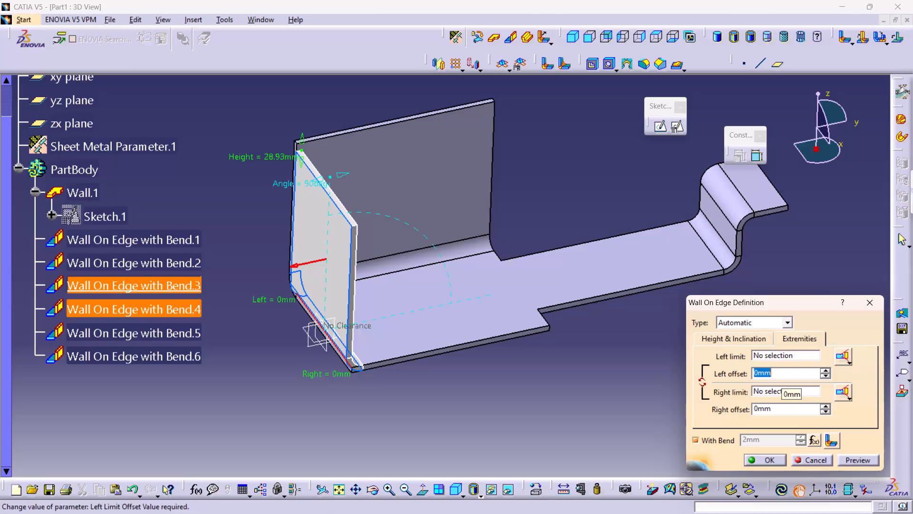
key(9)
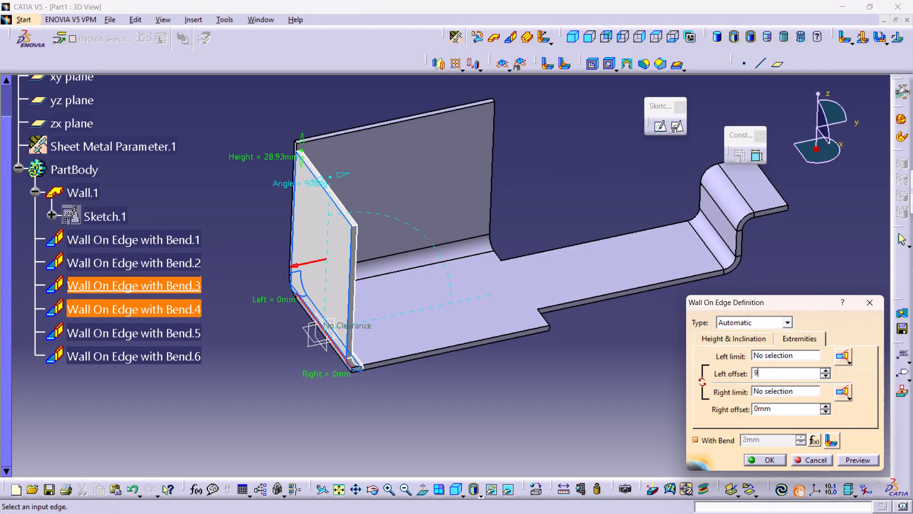
middle_drag(263, 314, 290, 325)
right_drag(263, 314, 290, 325)
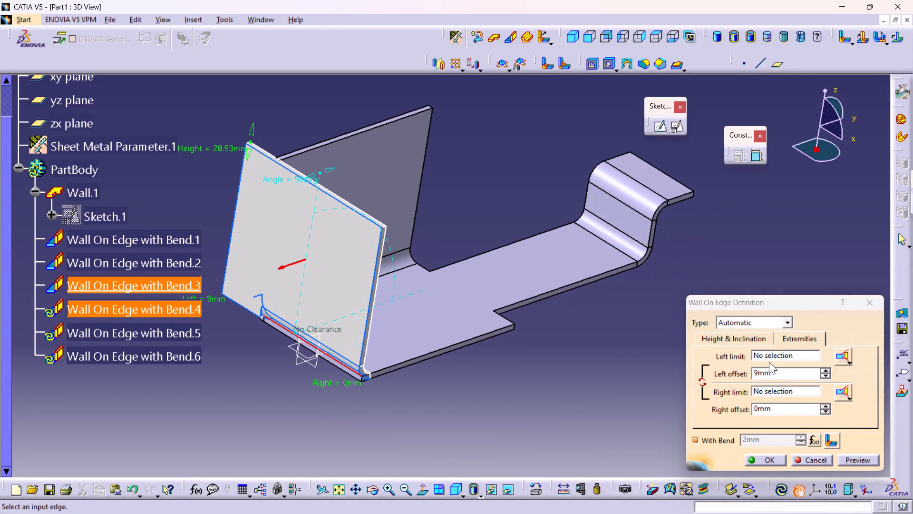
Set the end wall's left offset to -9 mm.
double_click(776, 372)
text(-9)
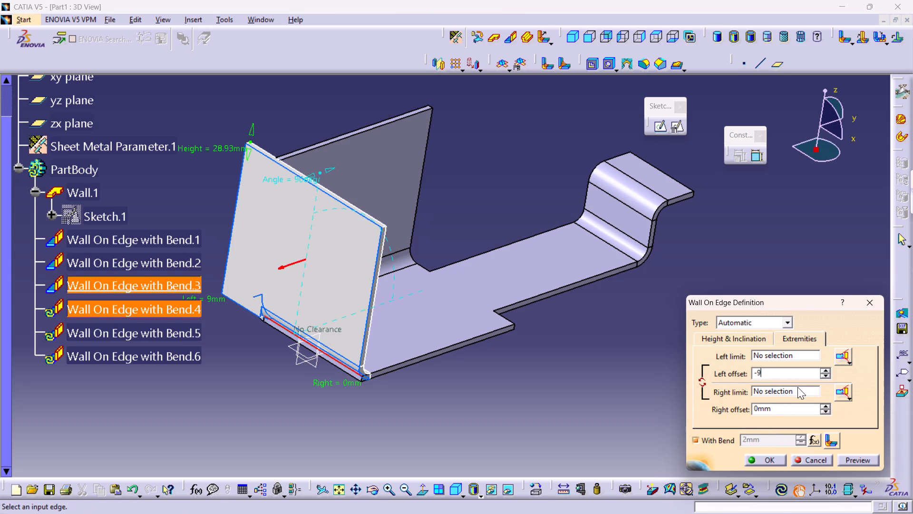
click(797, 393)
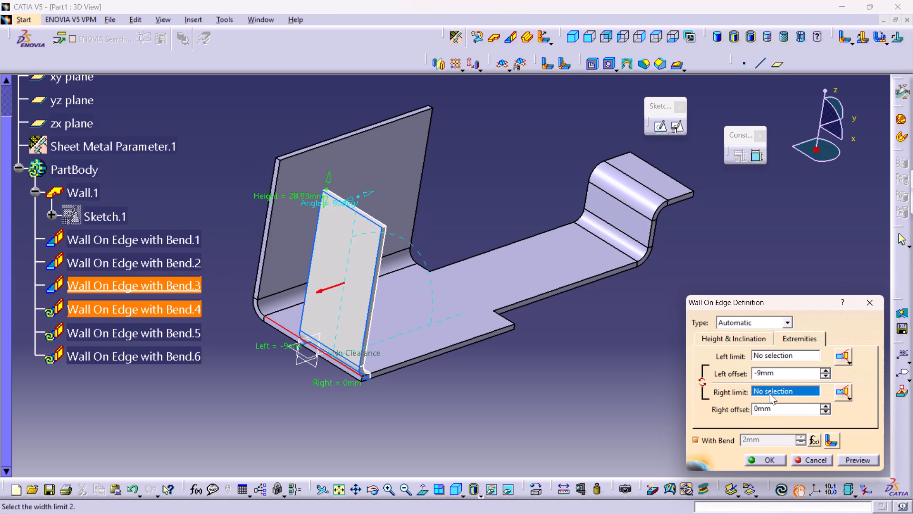
Set the end wall's left offset to -18 mm.
middle_drag(370, 403, 363, 362)
right_click(370, 403)
middle_drag(271, 405, 344, 372)
middle_drag(281, 390, 507, 383)
right_drag(281, 390, 507, 383)
middle_drag(304, 389, 302, 372)
right_drag(304, 389, 302, 372)
middle_drag(379, 364, 401, 409)
right_drag(379, 364, 401, 409)
middle_drag(404, 409, 365, 335)
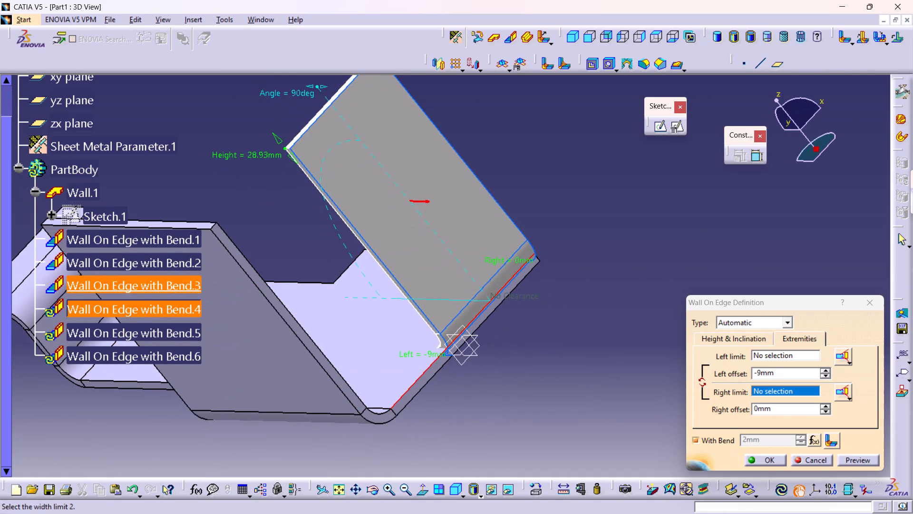
double_click(783, 375)
text(-18)
key(BackSpace)
key(BackSpace)
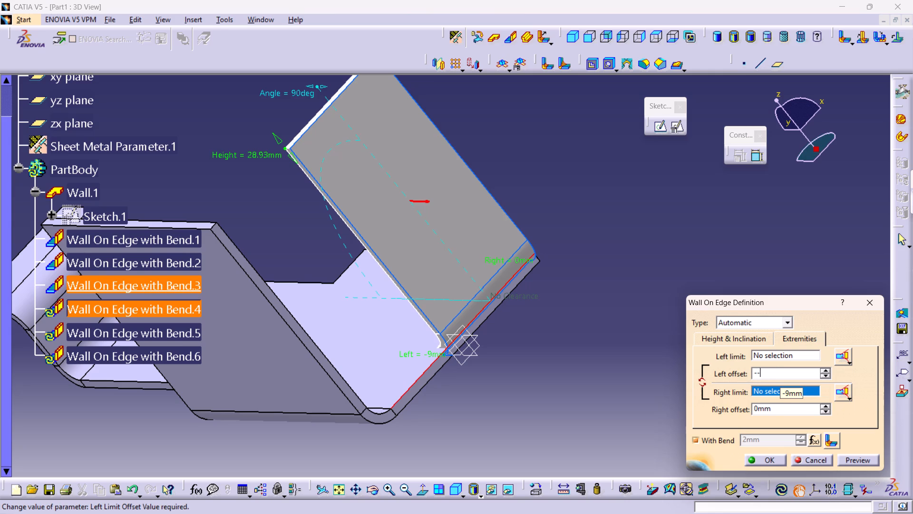
key(BackSpace)
text(18)
click(790, 389)
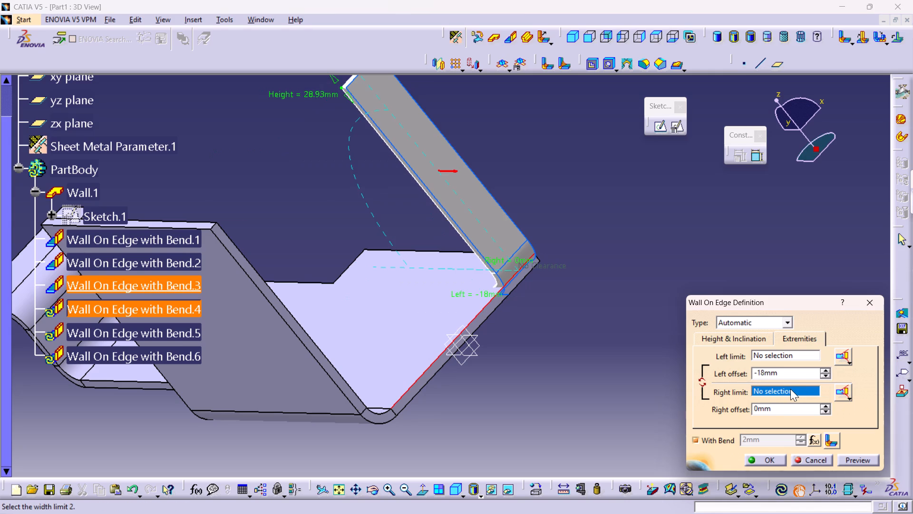
Open the end wall's left offset for editing.
double_click(785, 374)
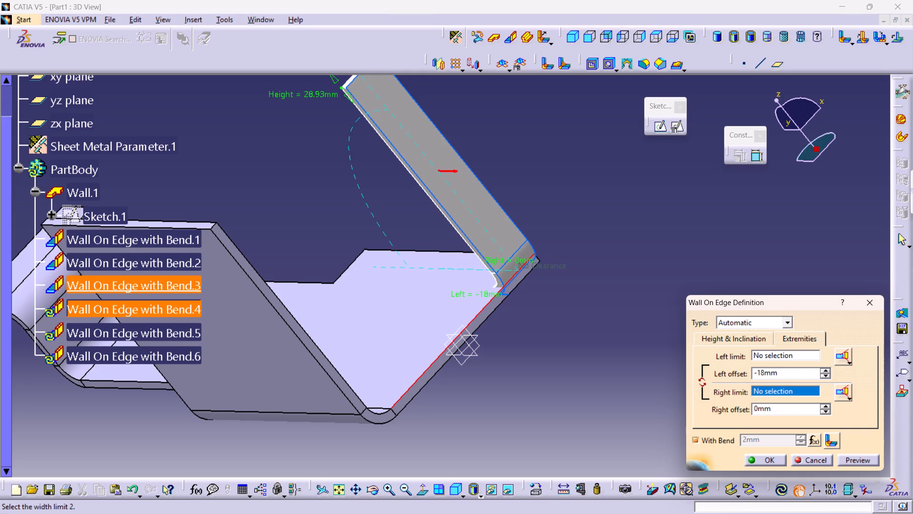
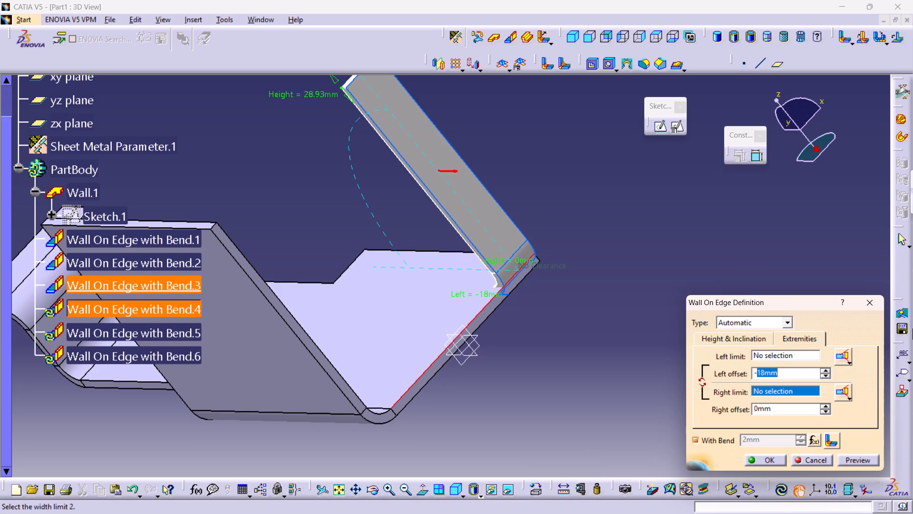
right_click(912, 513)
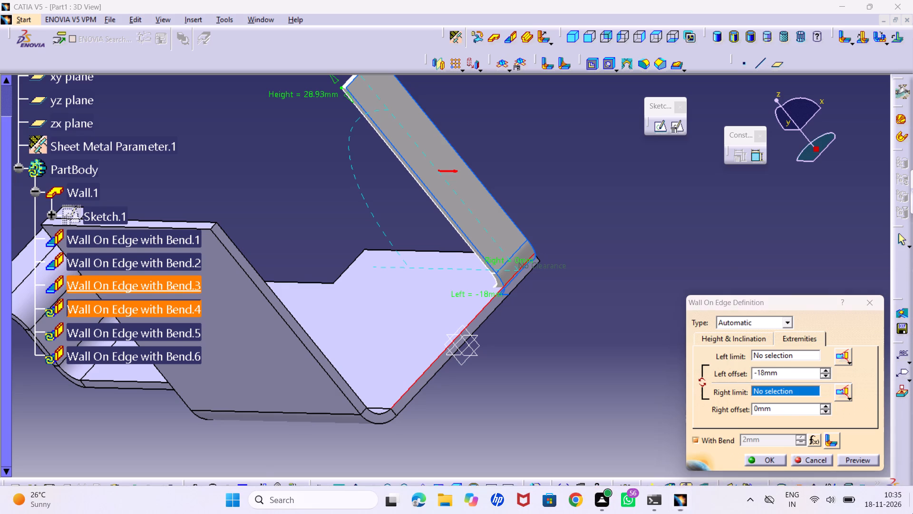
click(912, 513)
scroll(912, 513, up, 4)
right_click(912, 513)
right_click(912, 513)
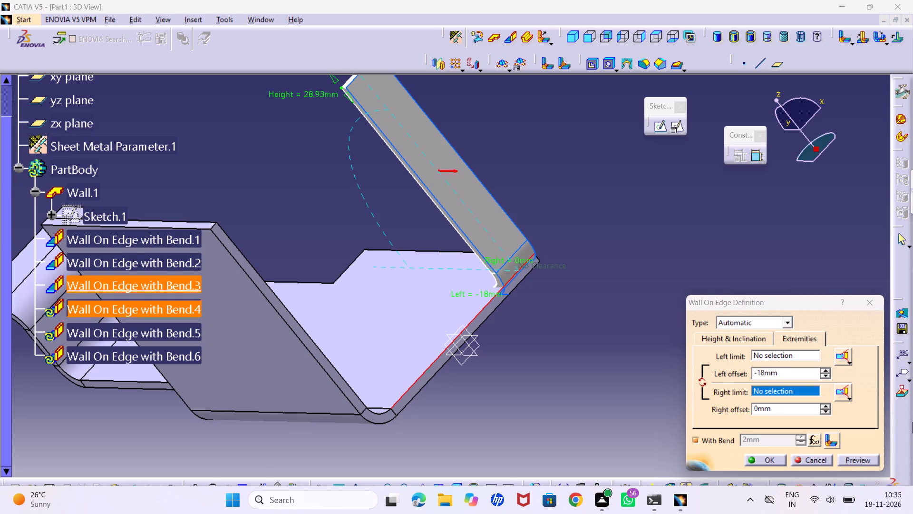
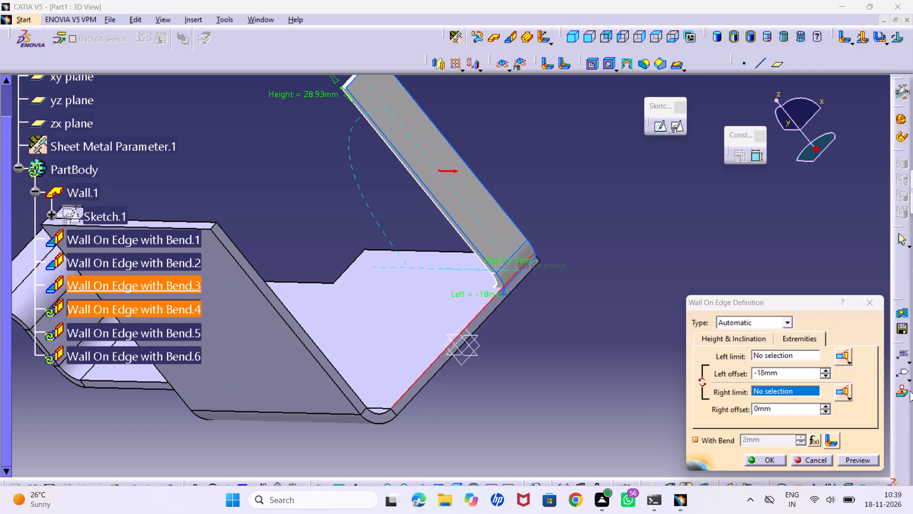
Set the left offset of the end wall, Wall On Edge with Bend.4, to -7 mm and update the part.
drag(780, 369, 728, 389)
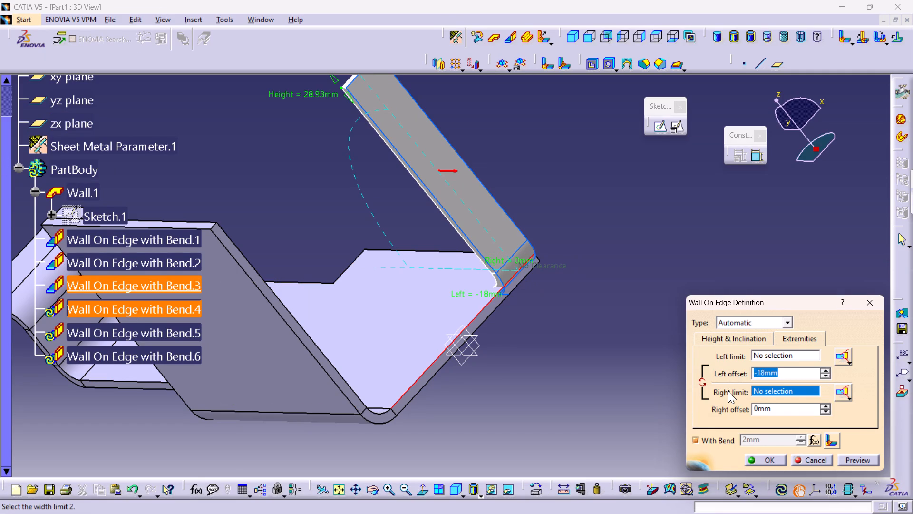
text(-7)
key(Return)
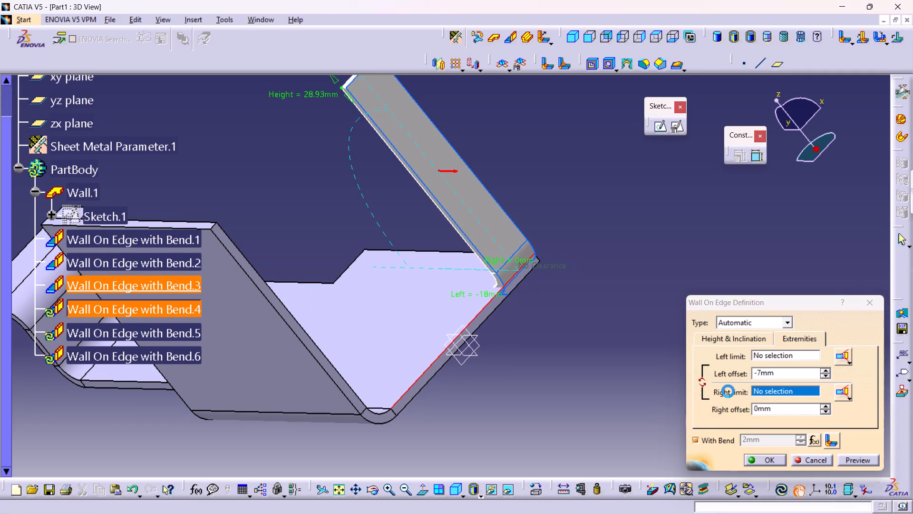
scroll(728, 391, up, 1)
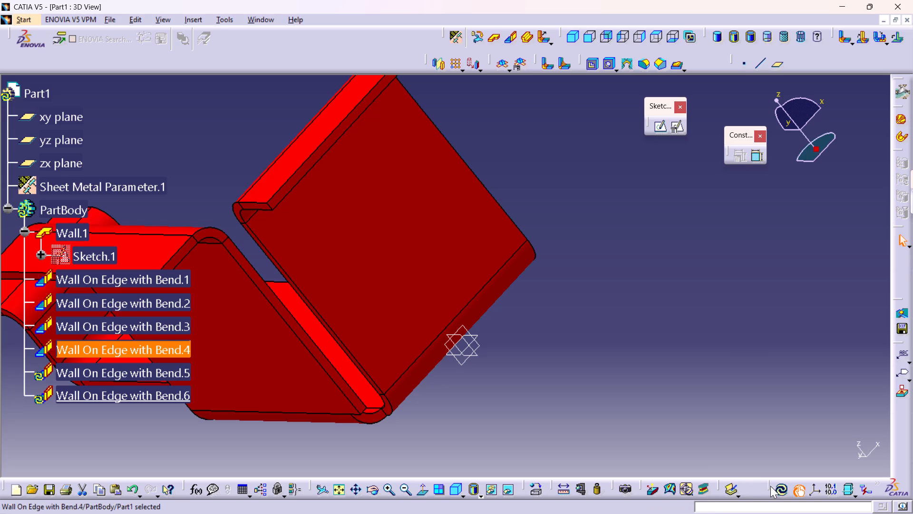
click(782, 486)
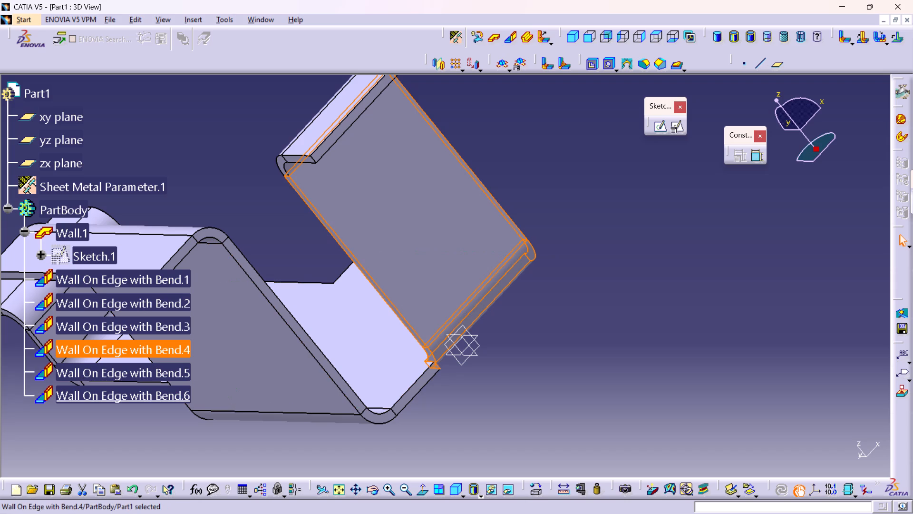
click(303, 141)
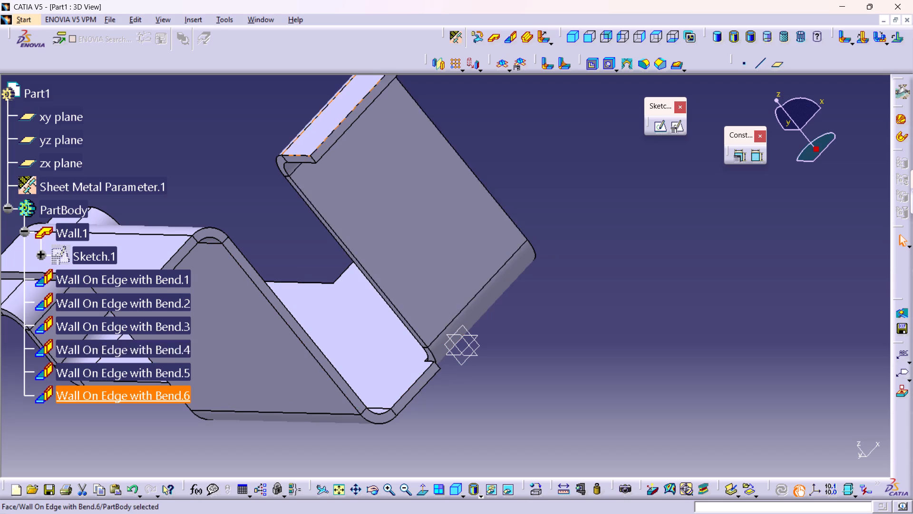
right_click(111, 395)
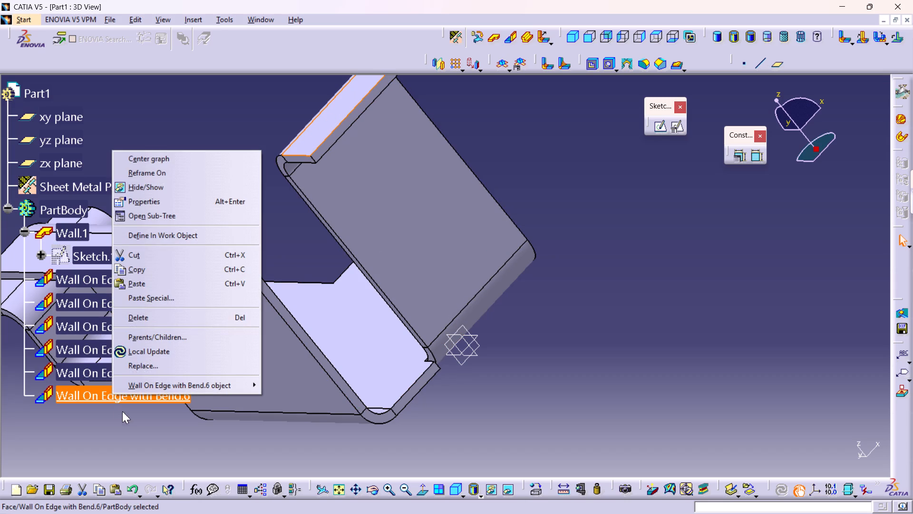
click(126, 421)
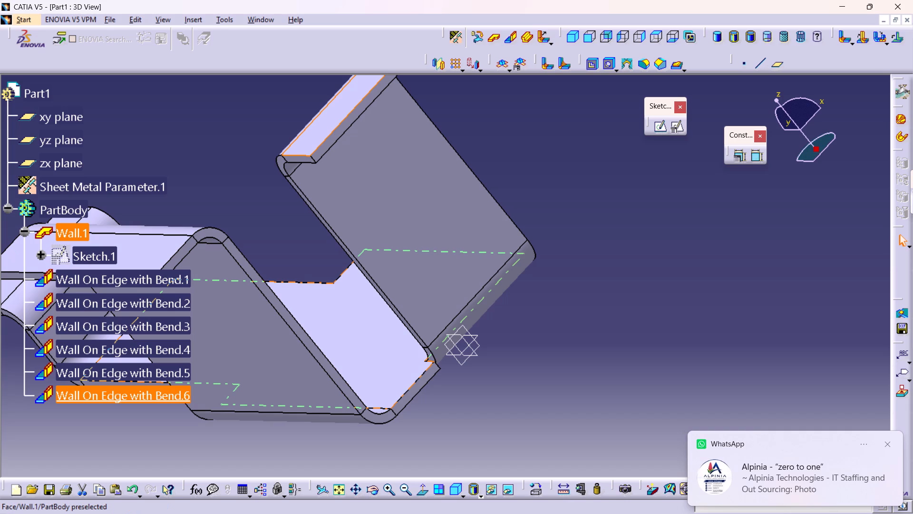
Open the base wall's Sketch.1 and test whether the wide section's outer vertical edge can be moved.
scroll(366, 341, up, 1)
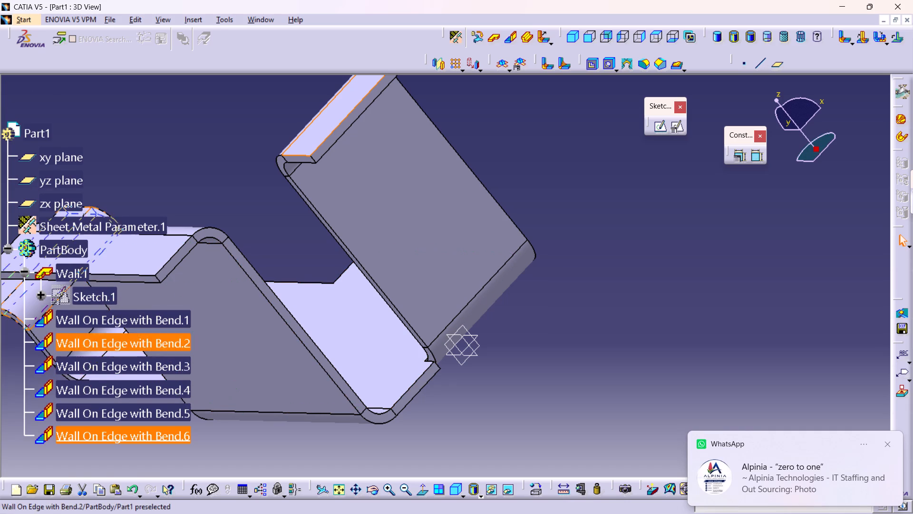
double_click(106, 294)
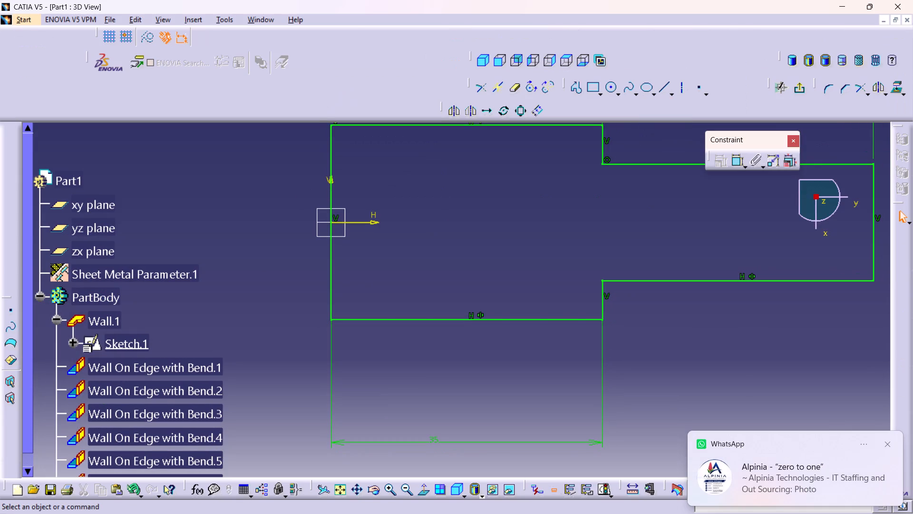
middle_drag(419, 156, 421, 182)
right_click(419, 156)
middle_drag(425, 197, 427, 221)
right_click(425, 197)
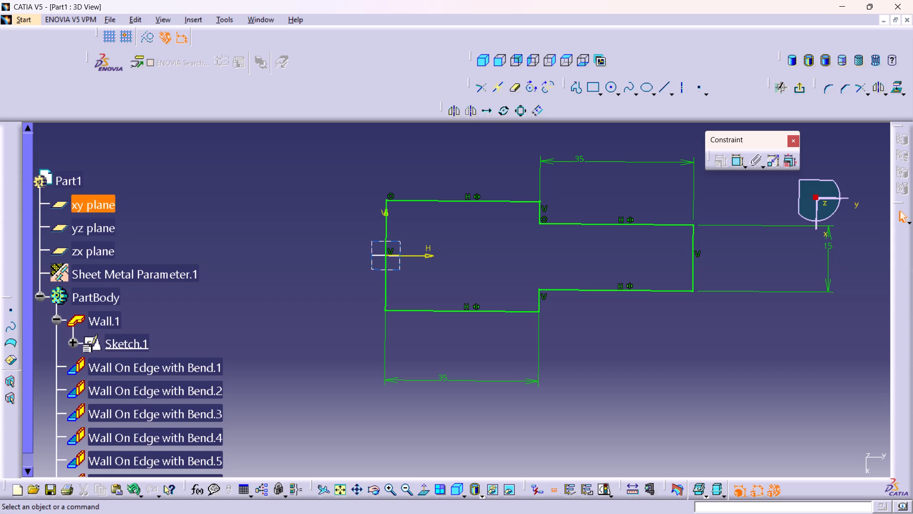
click(384, 226)
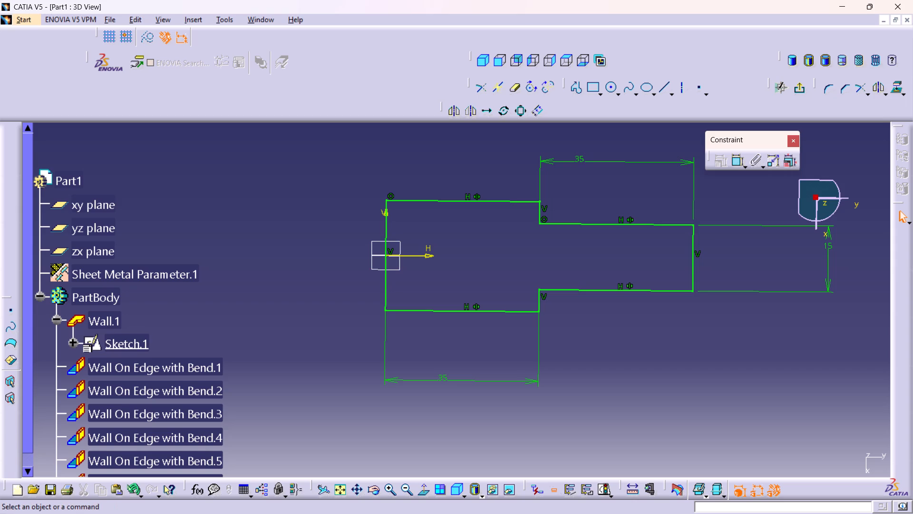
drag(385, 223, 372, 225)
click(359, 204)
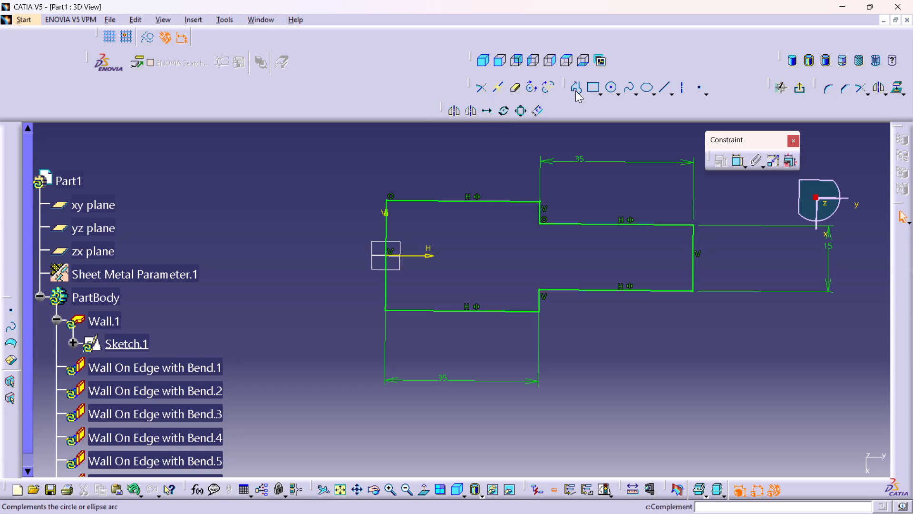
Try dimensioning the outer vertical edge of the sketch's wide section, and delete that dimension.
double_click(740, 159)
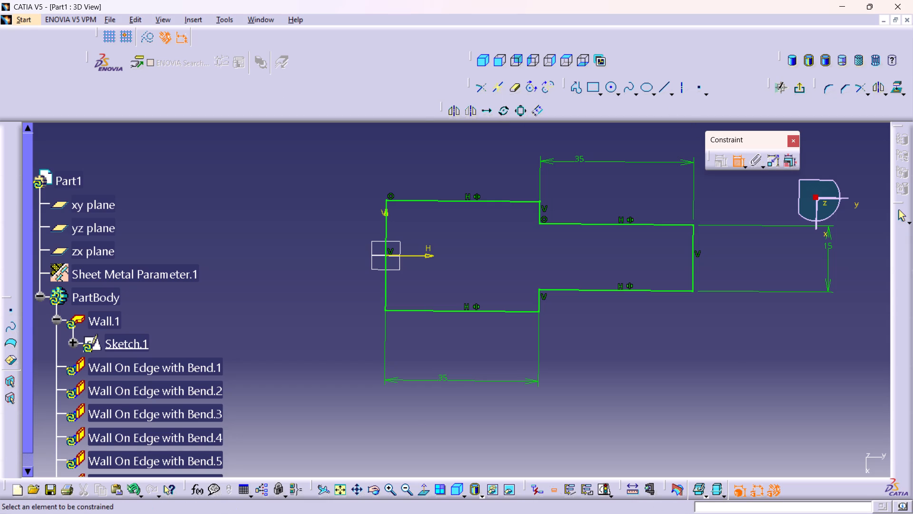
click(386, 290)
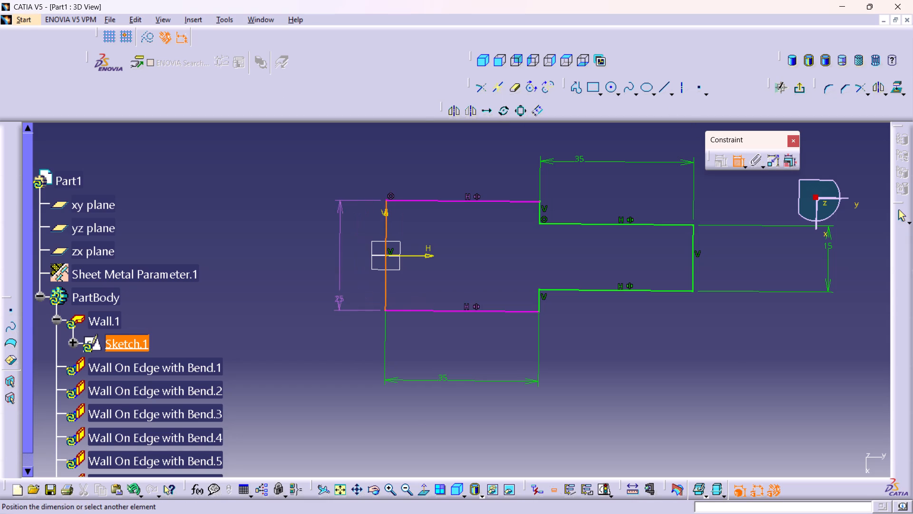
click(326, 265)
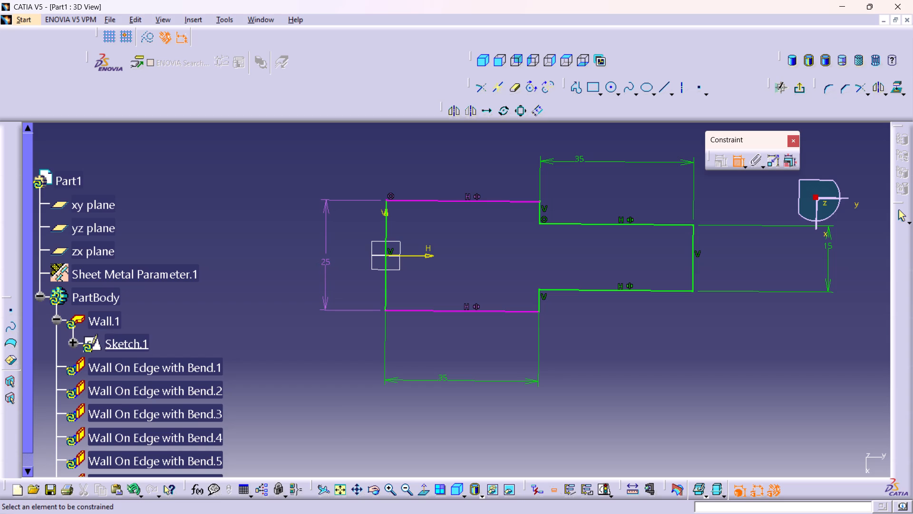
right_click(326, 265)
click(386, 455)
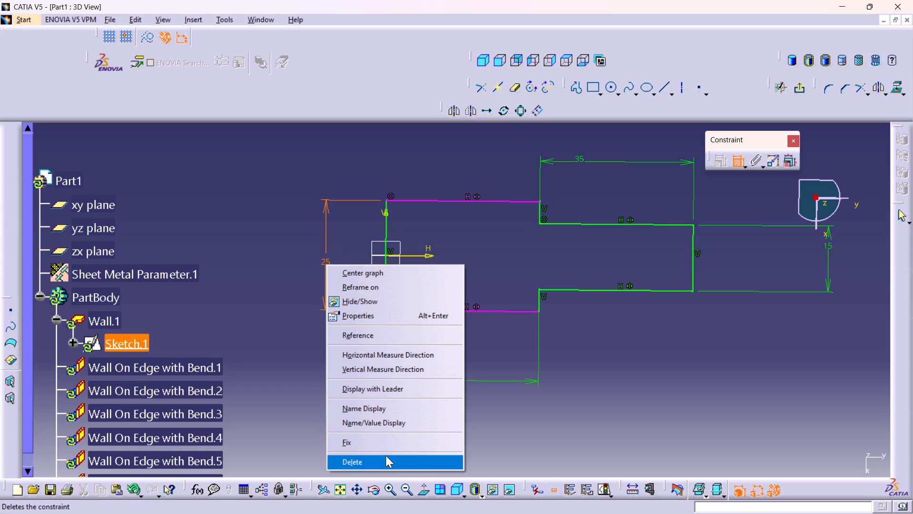
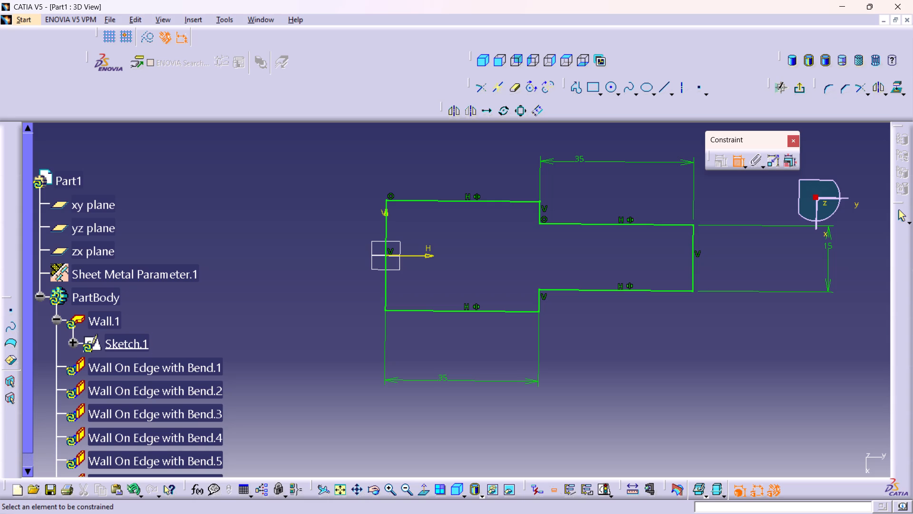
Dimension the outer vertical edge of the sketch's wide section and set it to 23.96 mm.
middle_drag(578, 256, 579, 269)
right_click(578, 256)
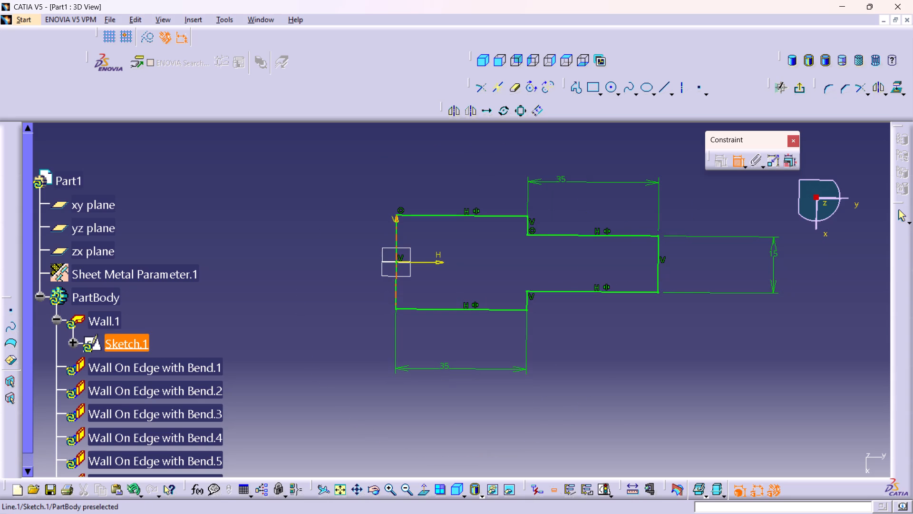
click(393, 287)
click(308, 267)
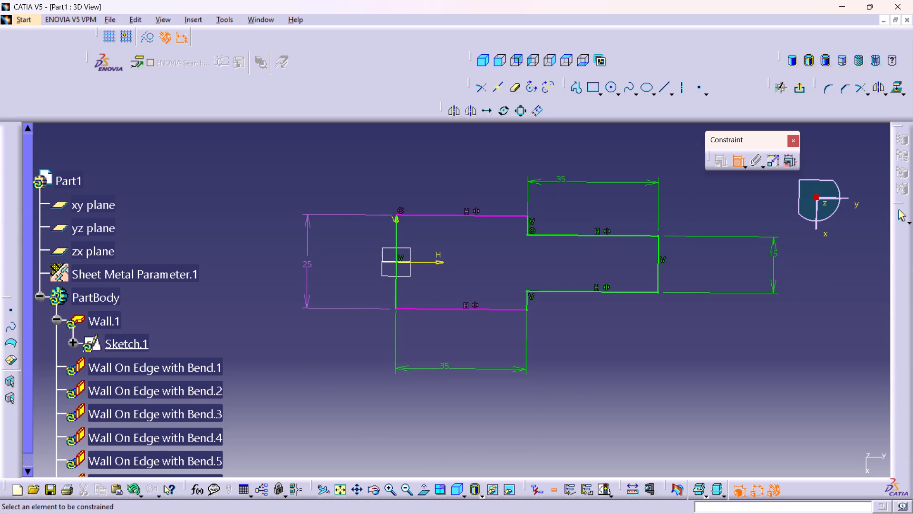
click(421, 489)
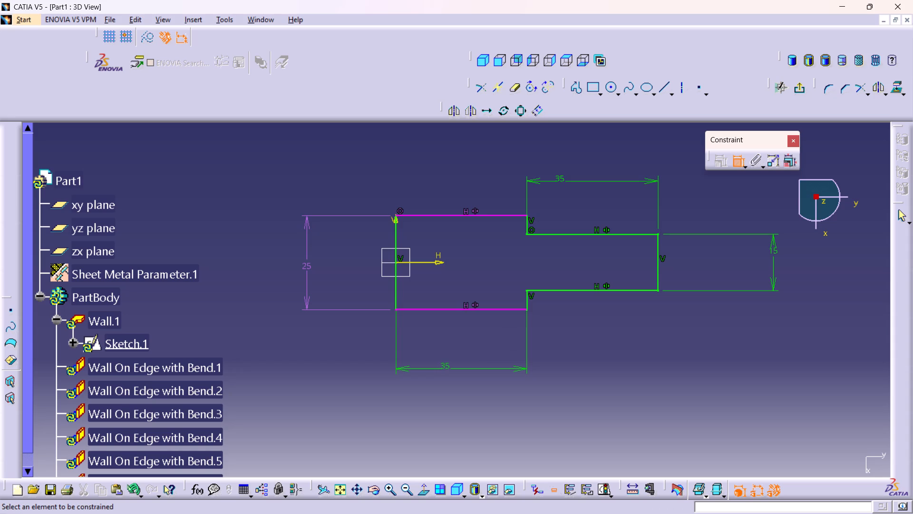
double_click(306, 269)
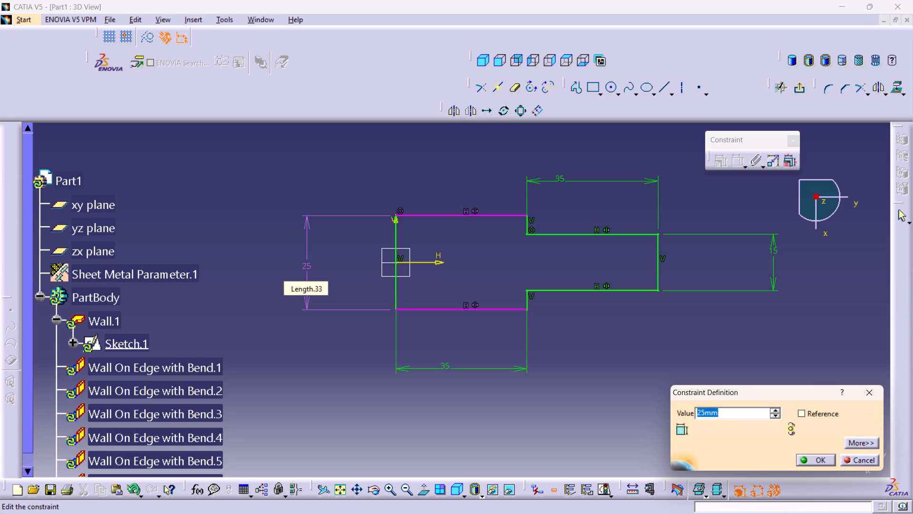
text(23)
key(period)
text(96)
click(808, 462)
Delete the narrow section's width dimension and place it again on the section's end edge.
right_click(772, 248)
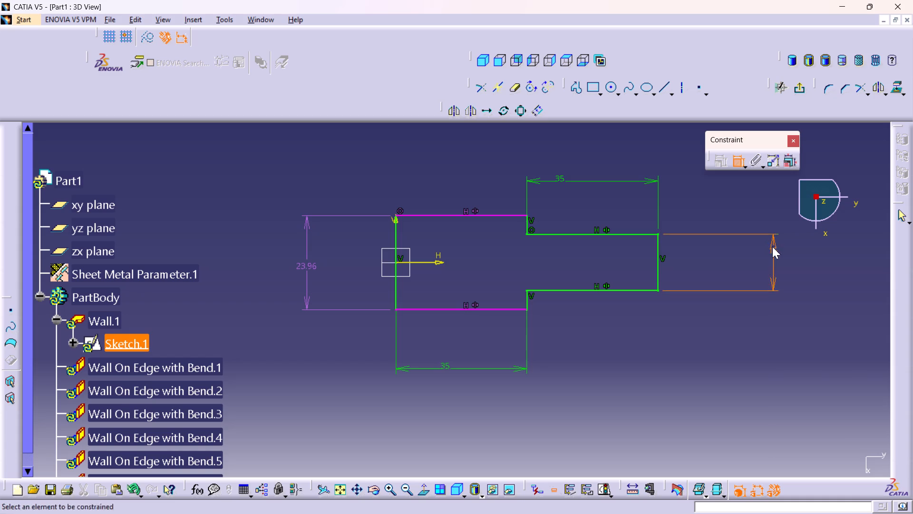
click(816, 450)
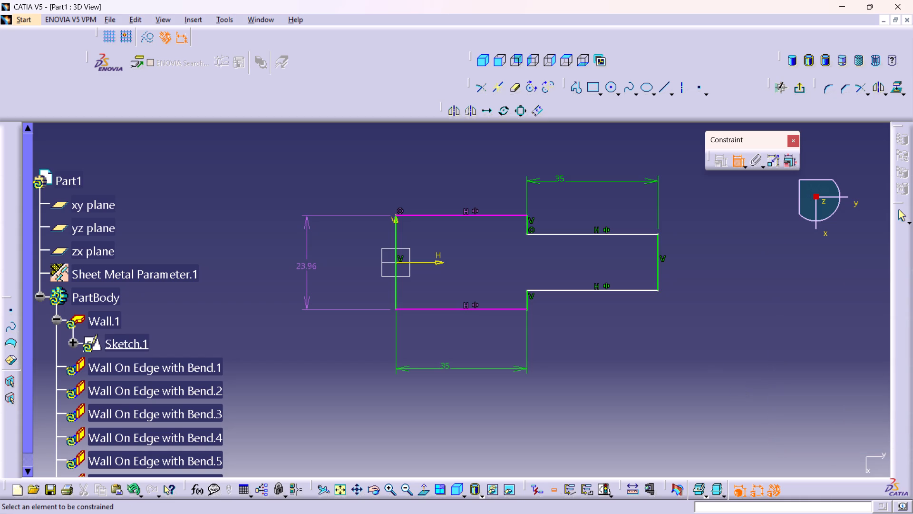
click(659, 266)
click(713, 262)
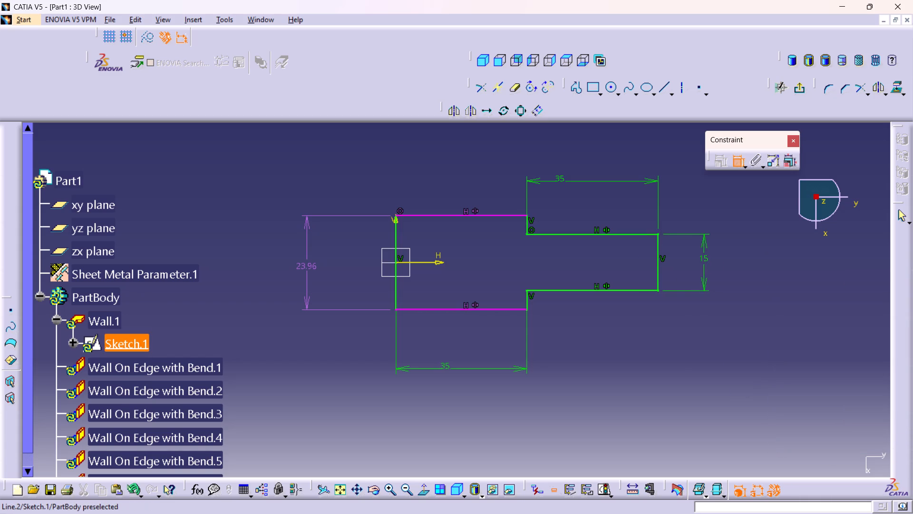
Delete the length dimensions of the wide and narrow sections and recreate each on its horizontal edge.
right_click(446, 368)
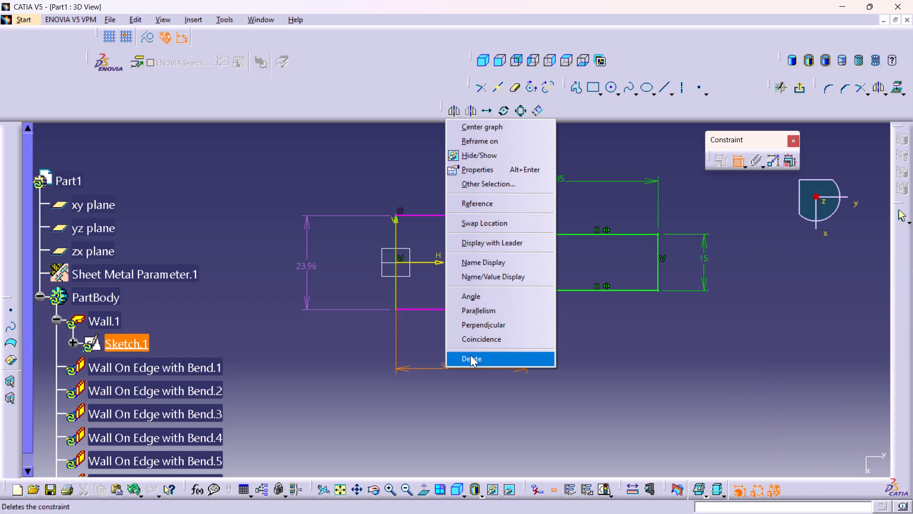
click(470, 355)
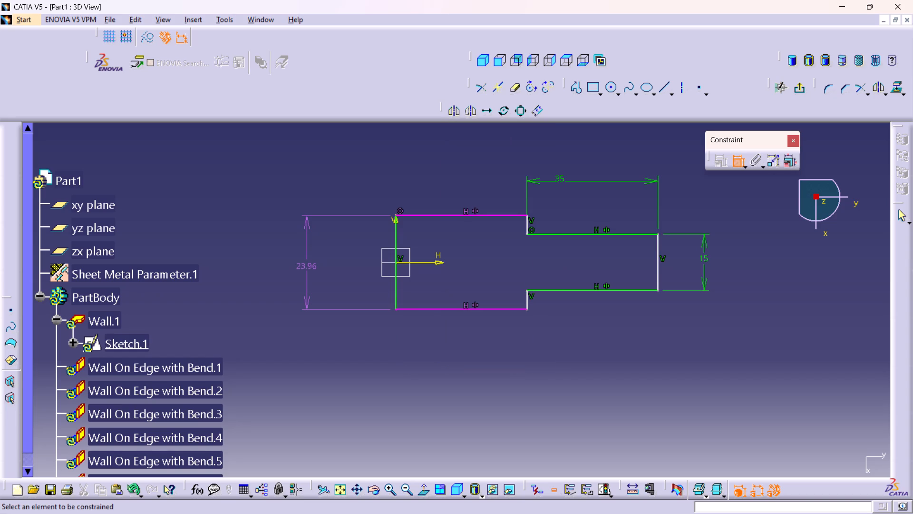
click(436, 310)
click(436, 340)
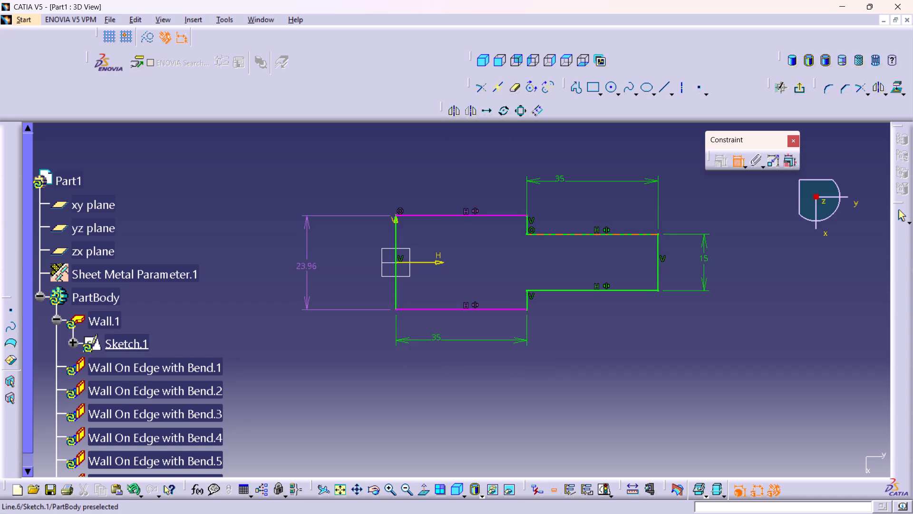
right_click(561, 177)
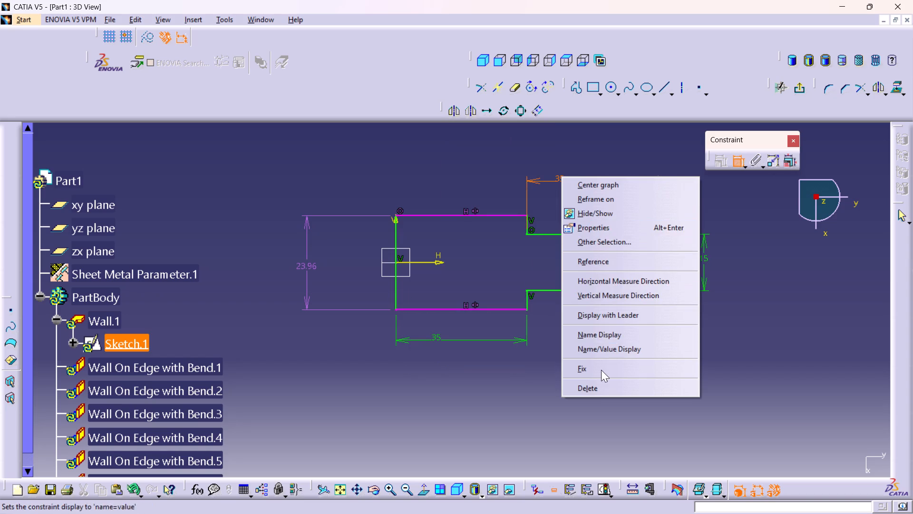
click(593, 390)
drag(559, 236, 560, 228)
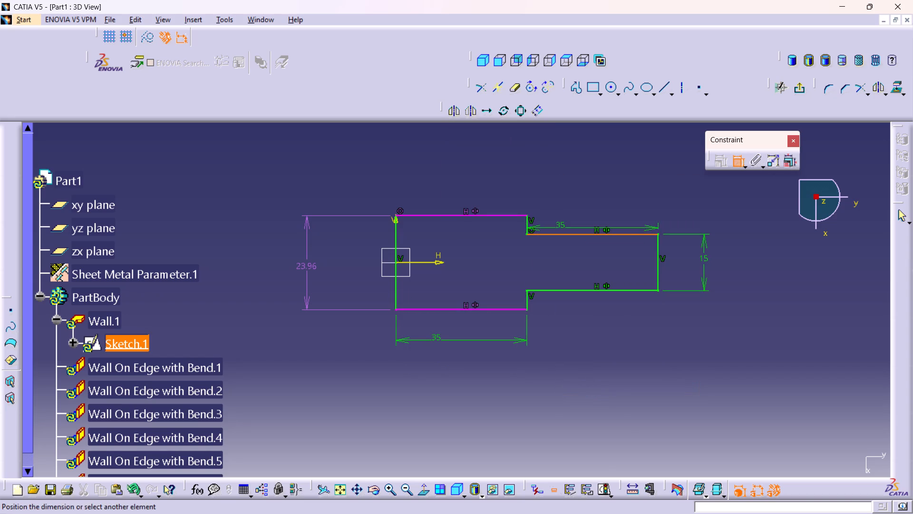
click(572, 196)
Delete the length dimensions of both the wide and the narrow section.
middle_drag(403, 289, 401, 288)
right_click(403, 289)
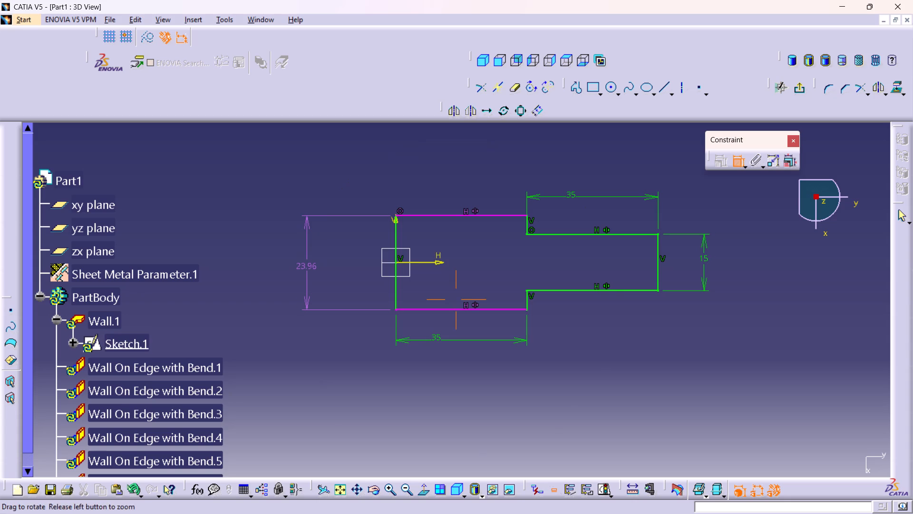
middle_drag(401, 288, 394, 208)
middle_drag(383, 243, 421, 340)
right_click(394, 280)
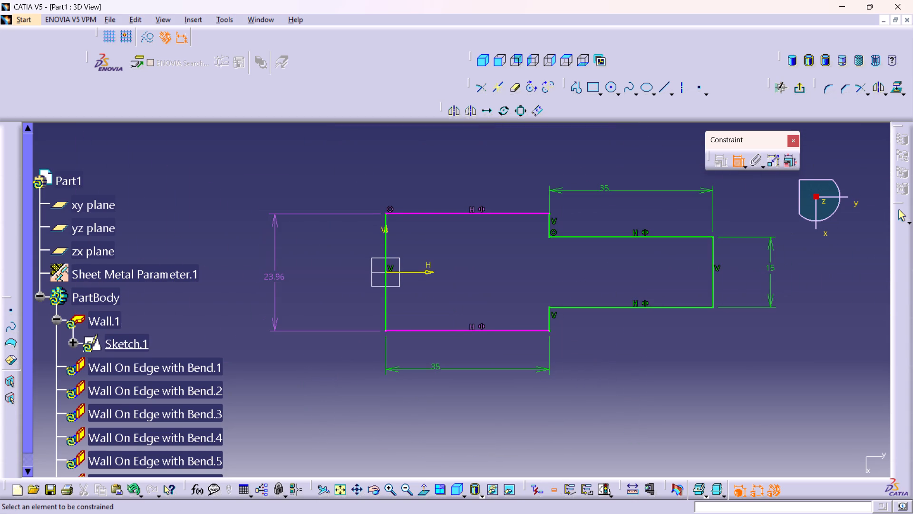
right_click(439, 360)
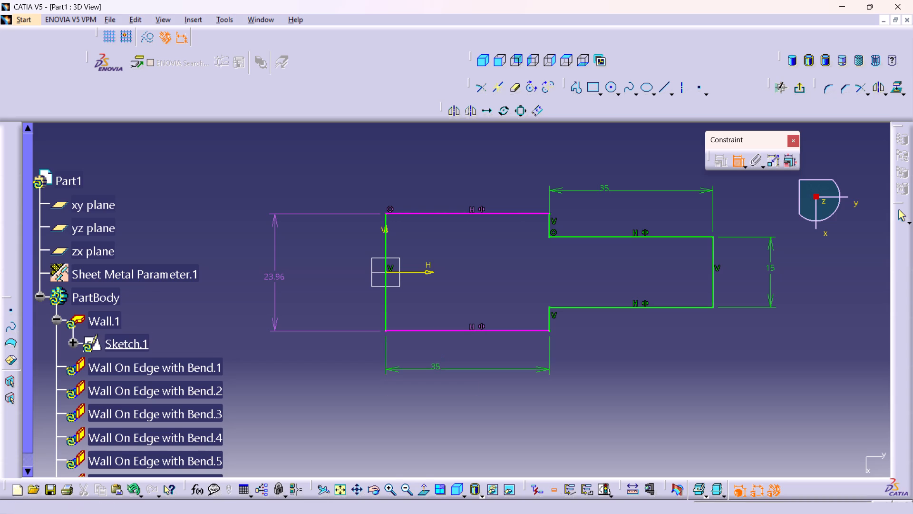
click(596, 379)
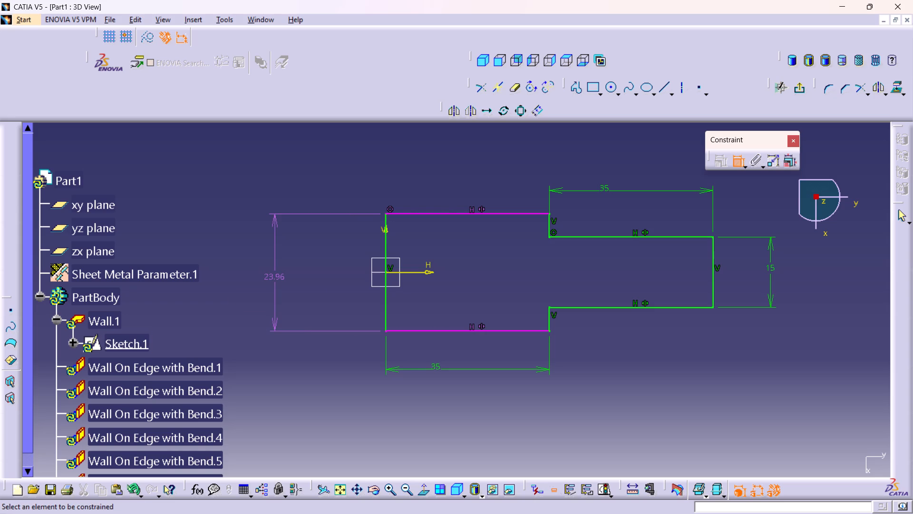
right_click(446, 368)
click(462, 365)
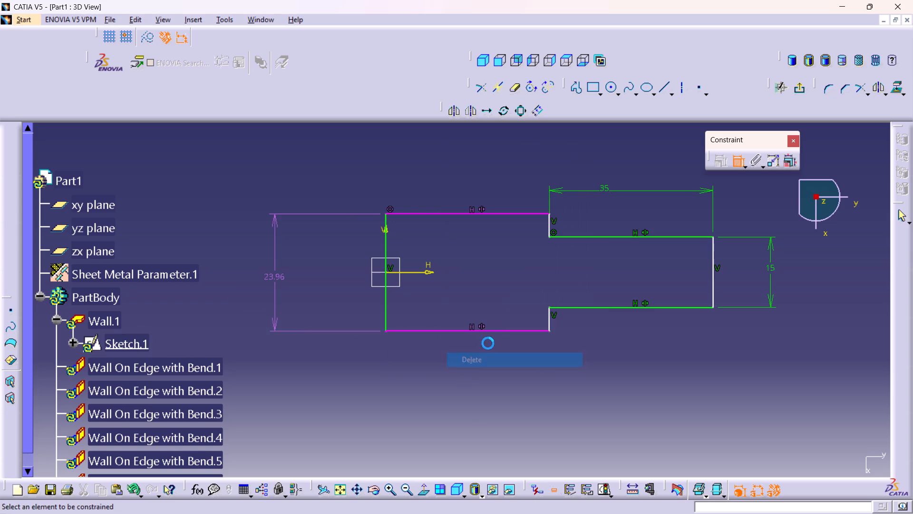
right_click(600, 187)
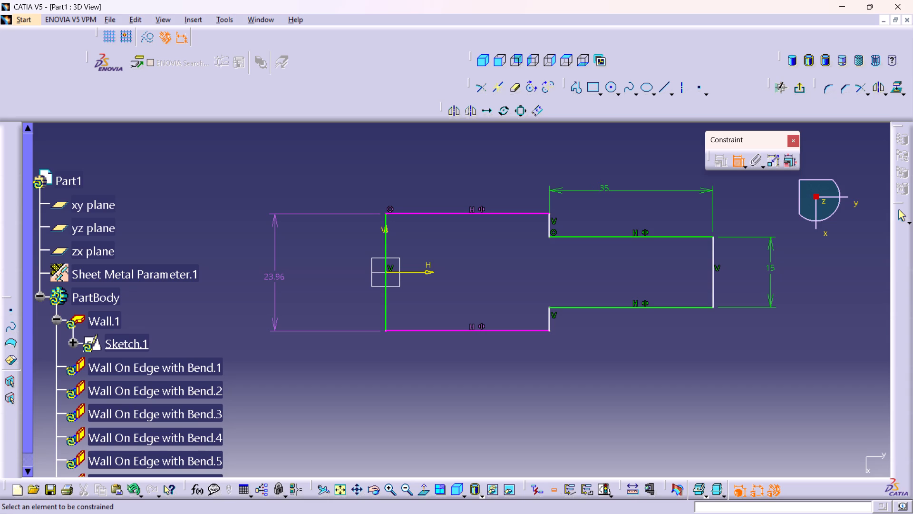
right_click(607, 190)
click(641, 397)
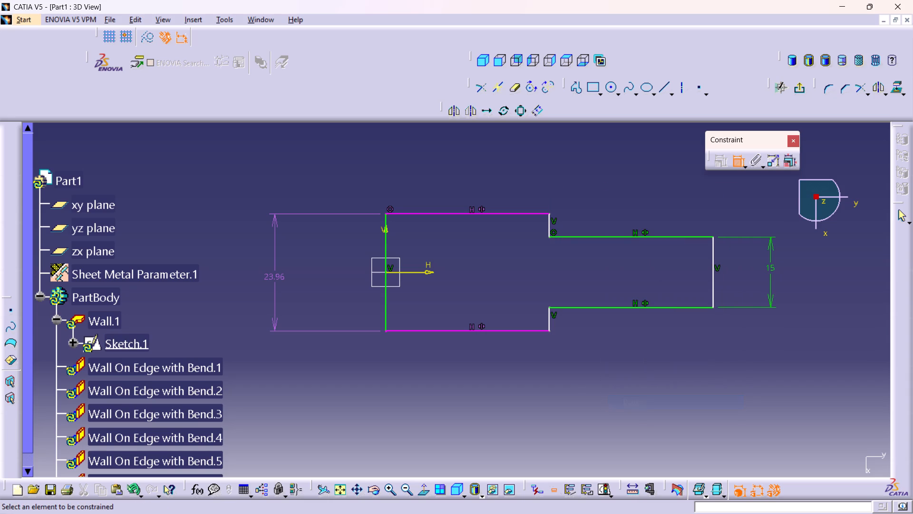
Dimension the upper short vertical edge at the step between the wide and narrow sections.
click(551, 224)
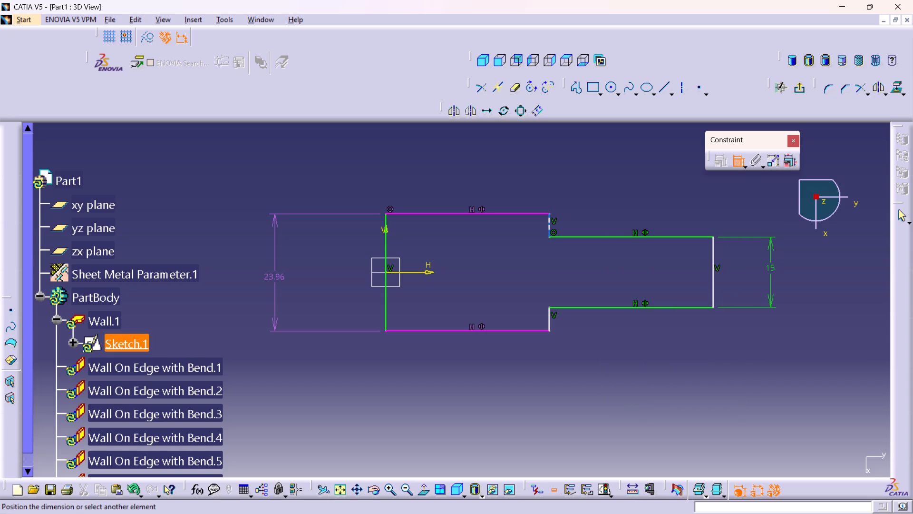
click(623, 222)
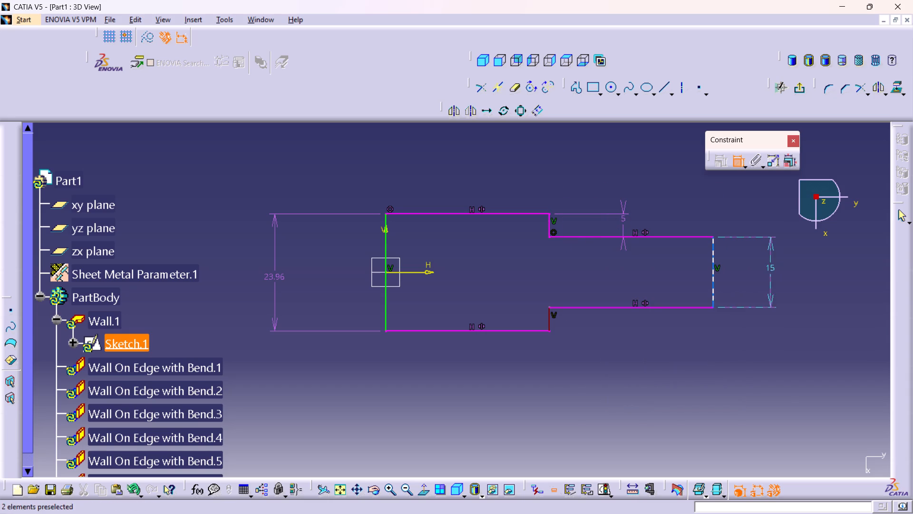
Delete the narrow section's width dimension, the step edge dimension and the wide section's 23.96 mm dimension.
right_click(776, 268)
click(822, 477)
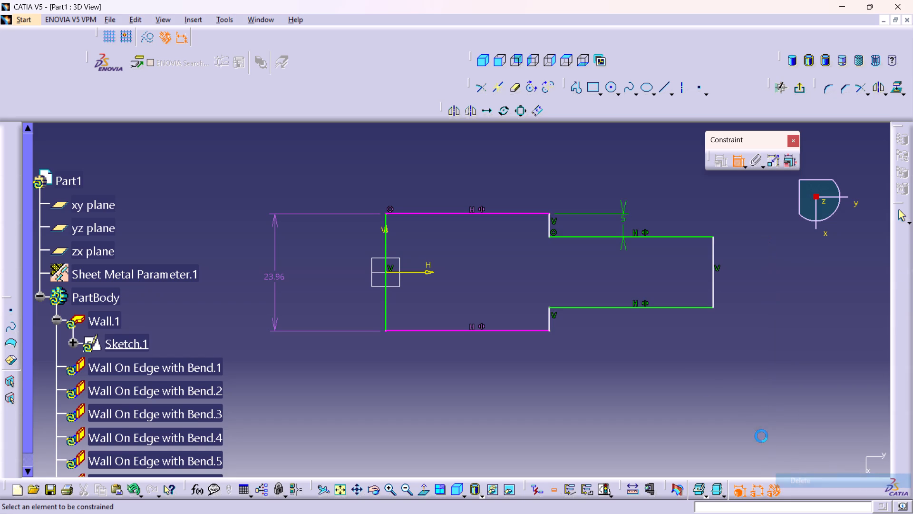
right_click(622, 218)
click(677, 429)
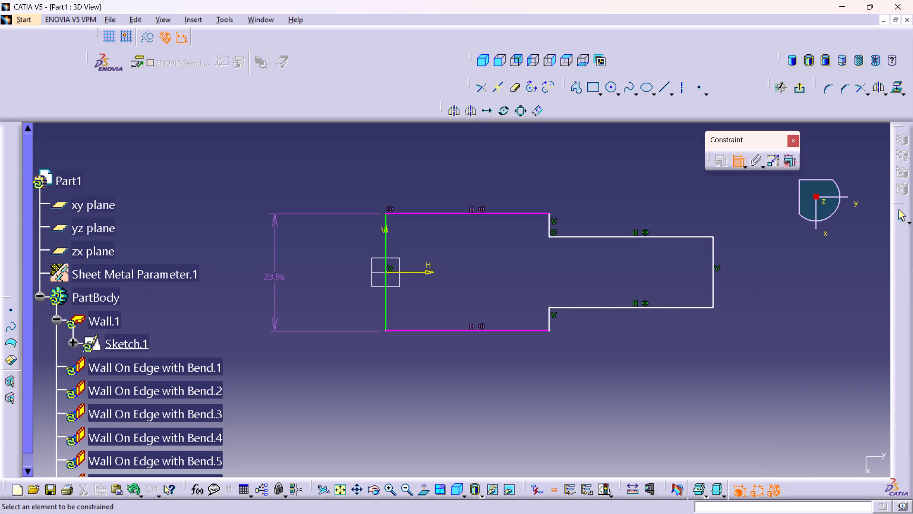
right_click(275, 278)
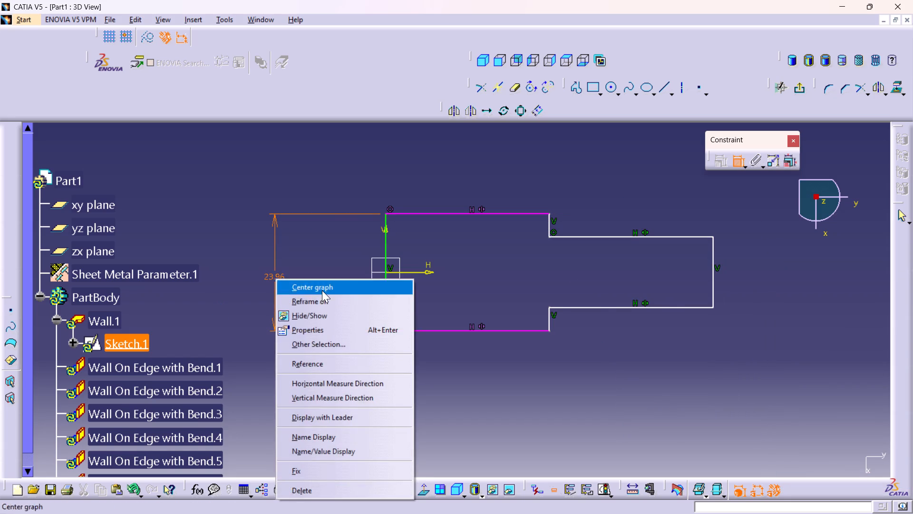
click(316, 487)
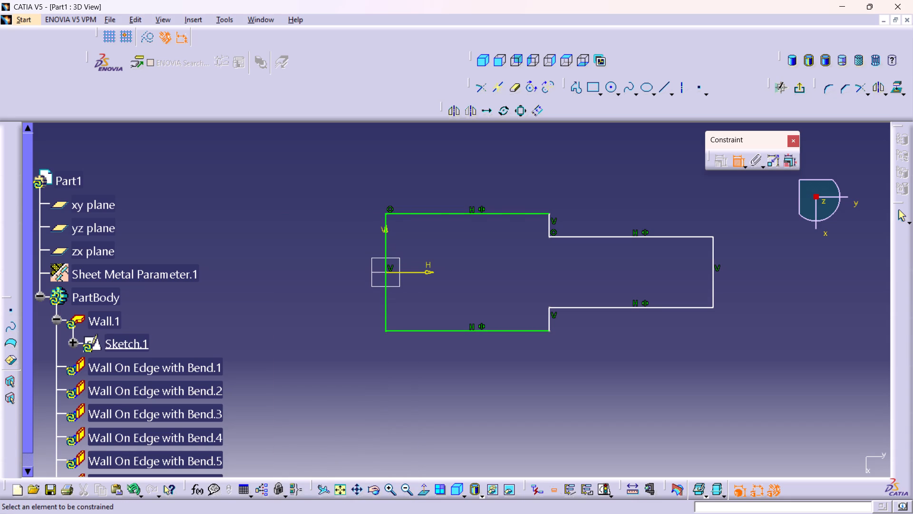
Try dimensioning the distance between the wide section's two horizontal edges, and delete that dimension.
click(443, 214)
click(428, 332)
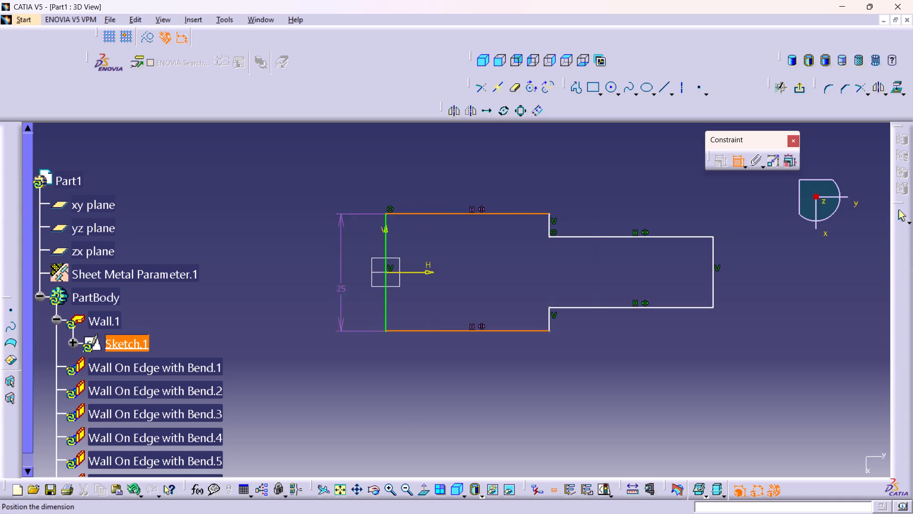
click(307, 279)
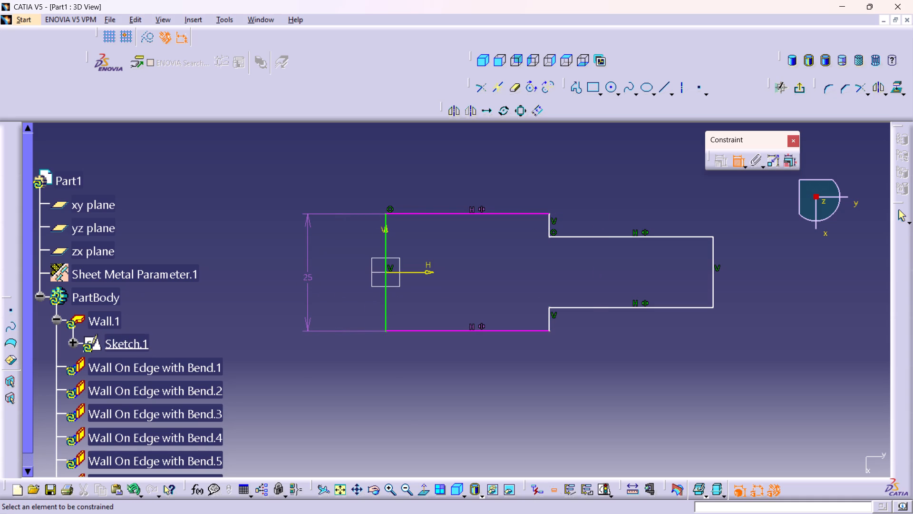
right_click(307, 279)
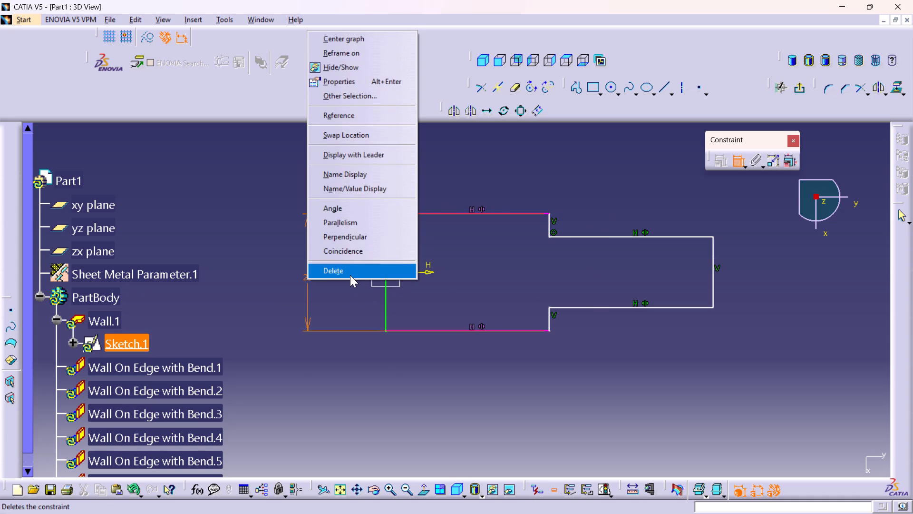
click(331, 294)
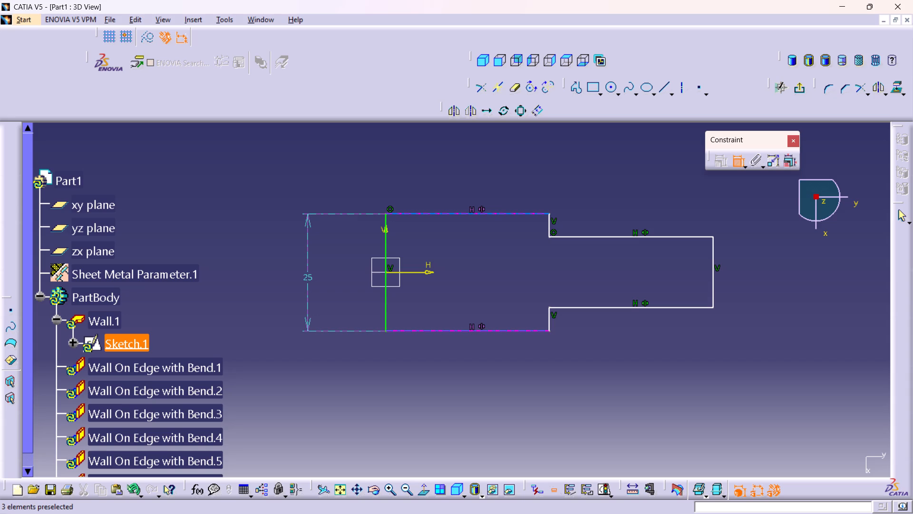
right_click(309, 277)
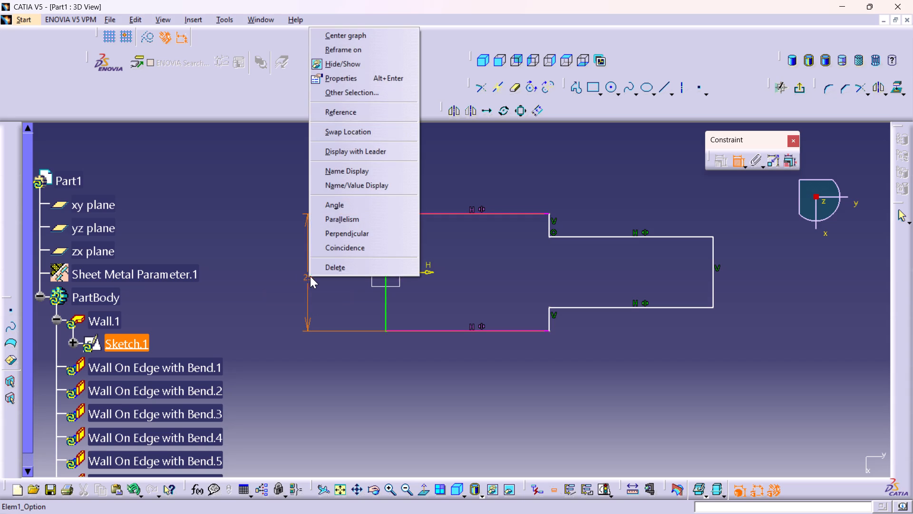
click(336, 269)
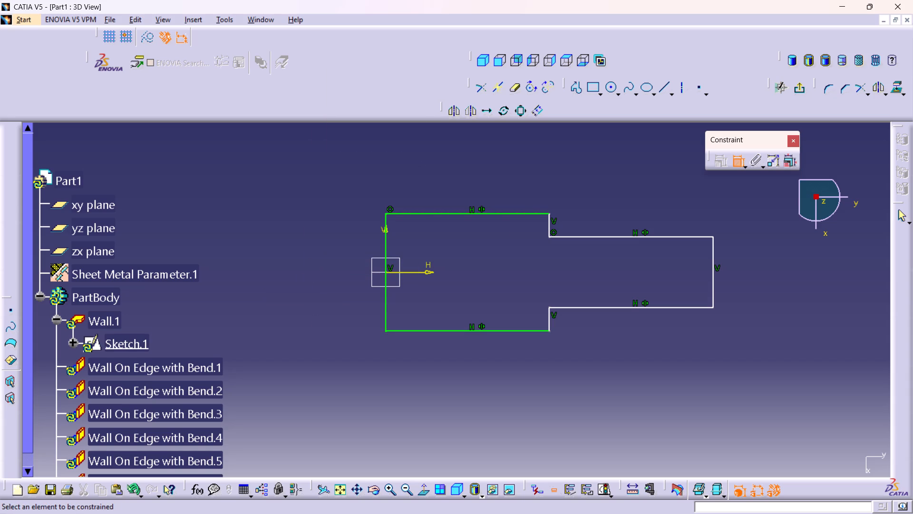
Delete the coincidence constraint at the upper outer corner of the wide section.
right_click(390, 206)
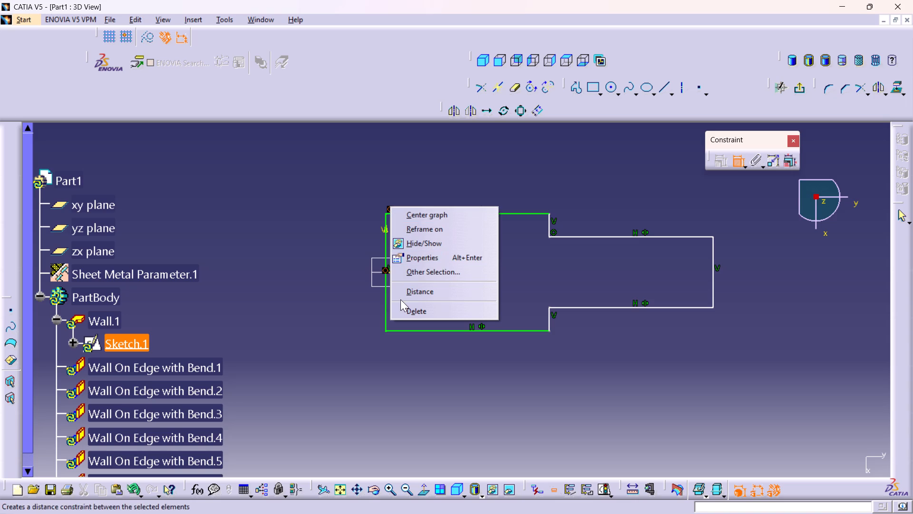
click(409, 307)
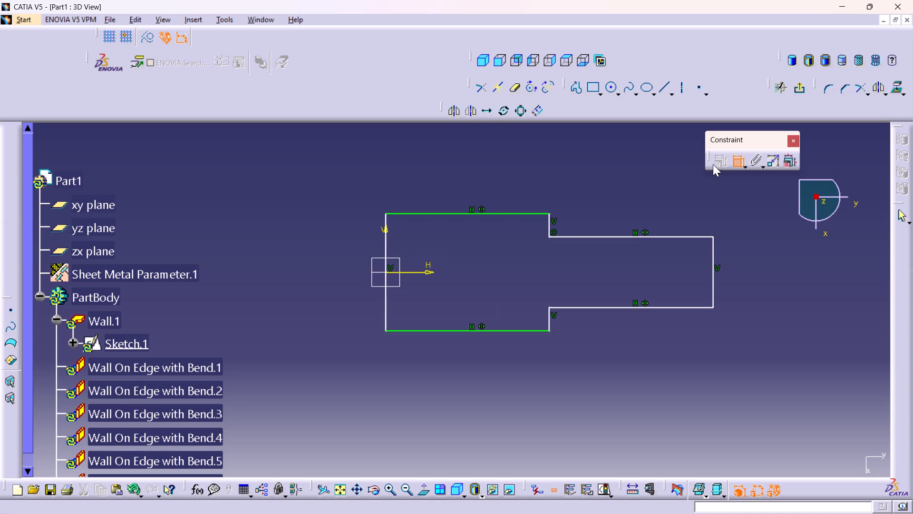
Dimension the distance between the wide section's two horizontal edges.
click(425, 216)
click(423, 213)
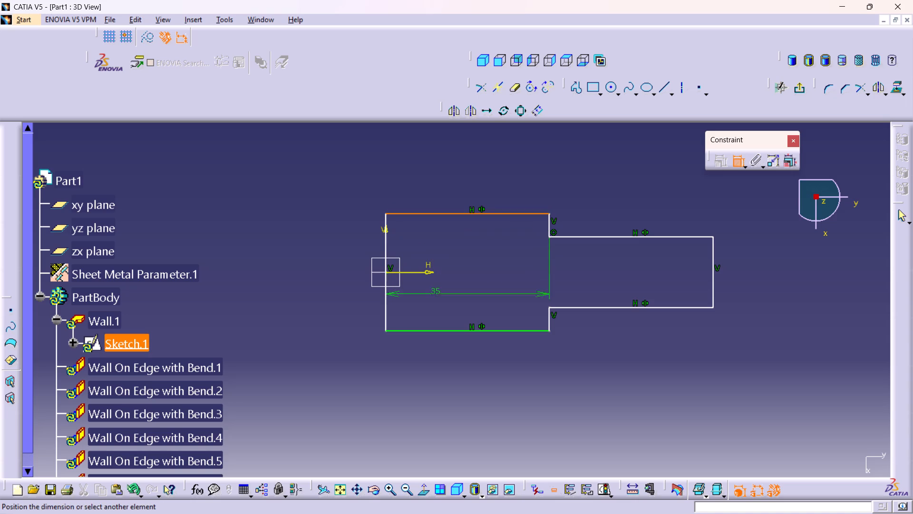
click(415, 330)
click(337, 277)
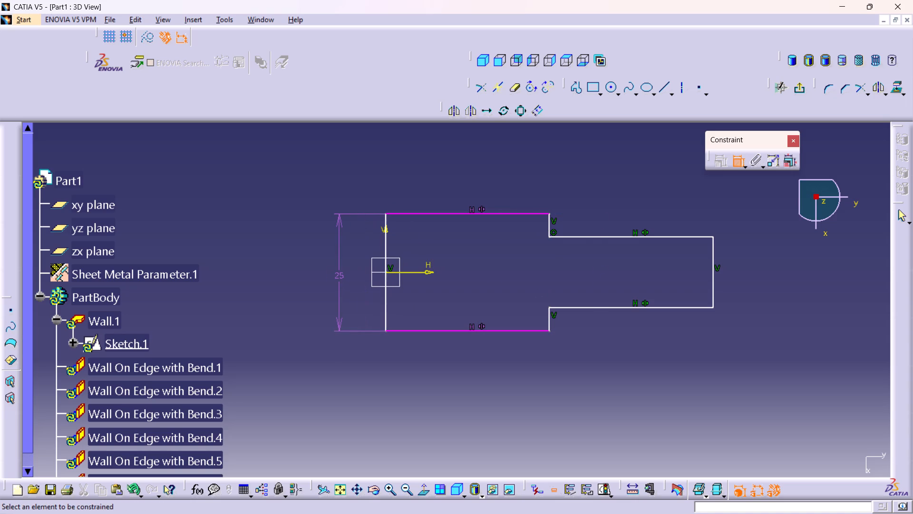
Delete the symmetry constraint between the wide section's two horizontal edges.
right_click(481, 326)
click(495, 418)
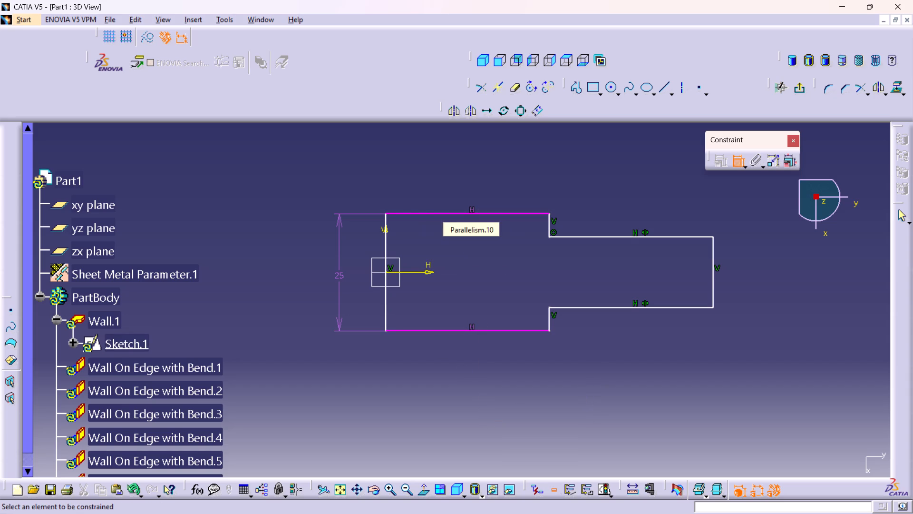
Delete the entire stepped profile from the base sketch, together with its constraints.
click(731, 161)
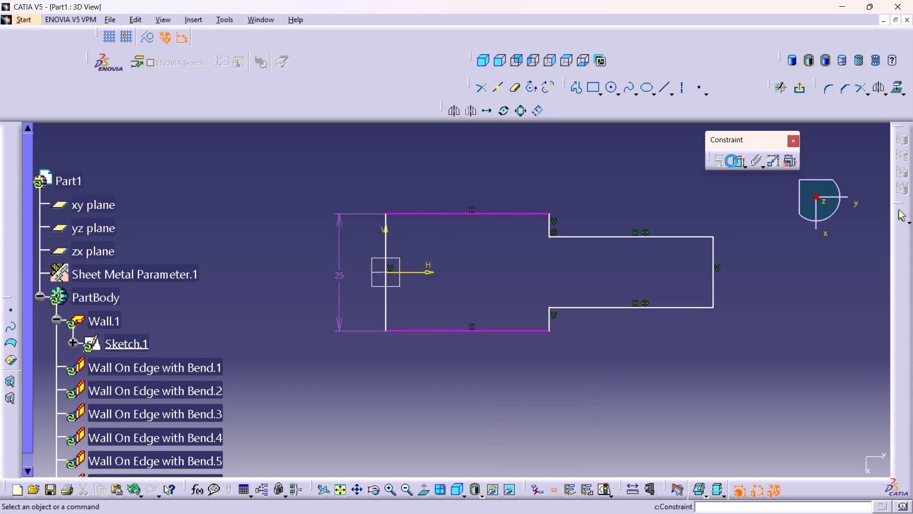
drag(724, 203, 276, 374)
key(Delete)
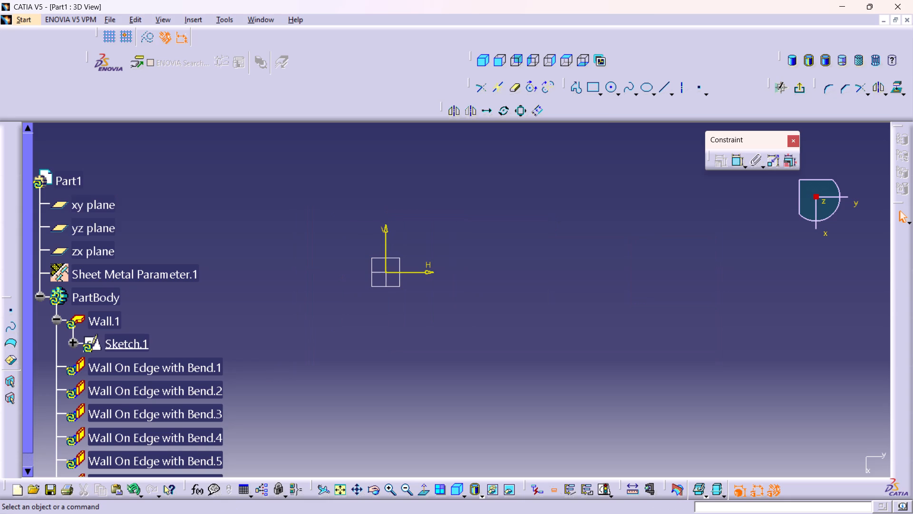
Sketch a closed stepped profile starting on the vertical axis: wide section about 38 by 27.5 mm, narrow section about 29 by 12.6 mm.
double_click(573, 84)
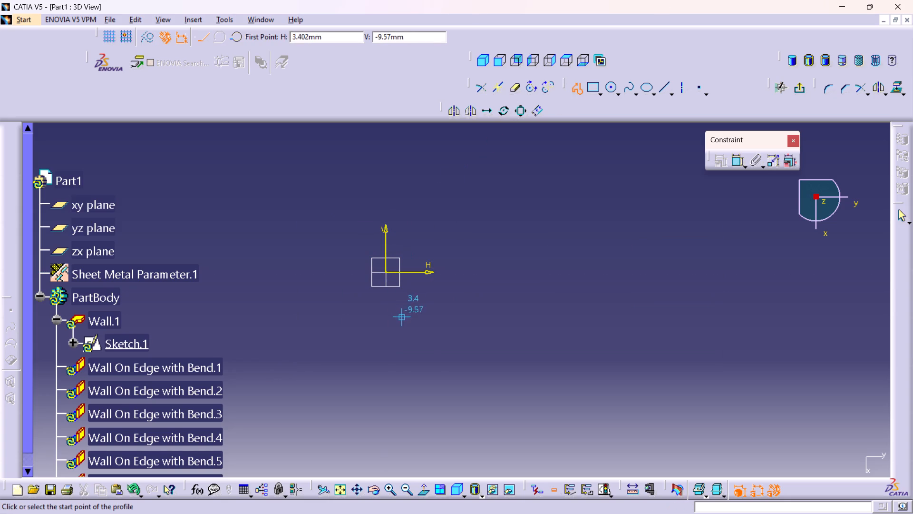
click(387, 334)
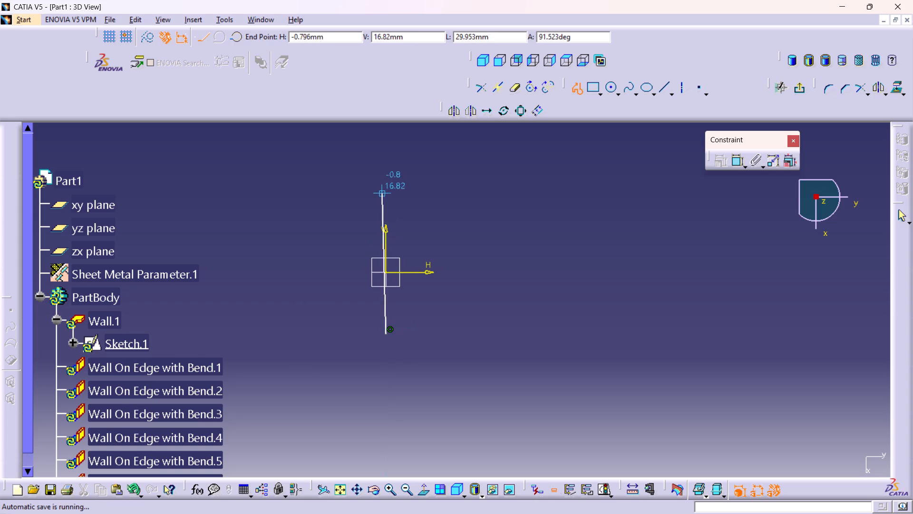
click(387, 206)
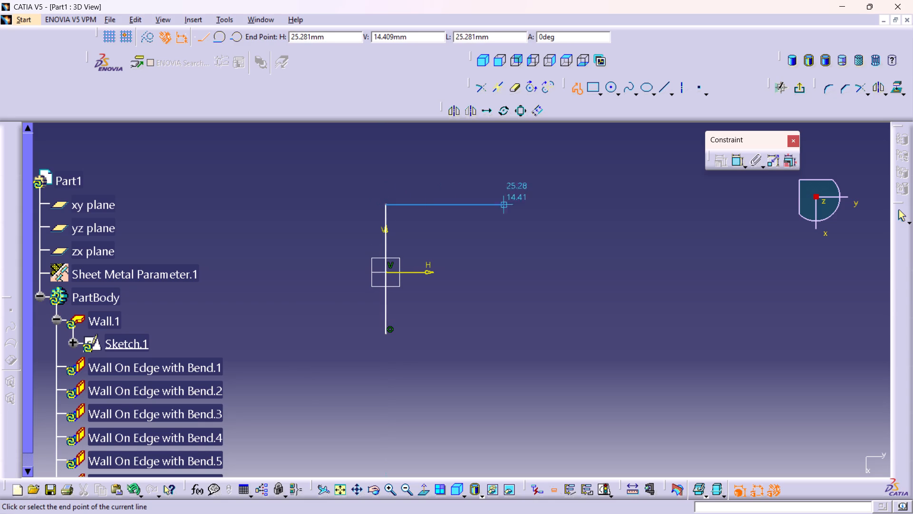
click(564, 203)
click(564, 235)
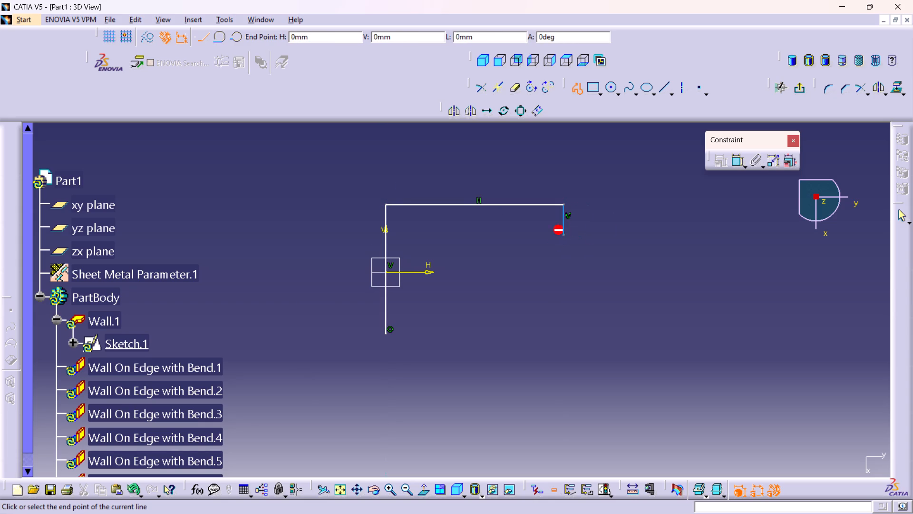
click(700, 232)
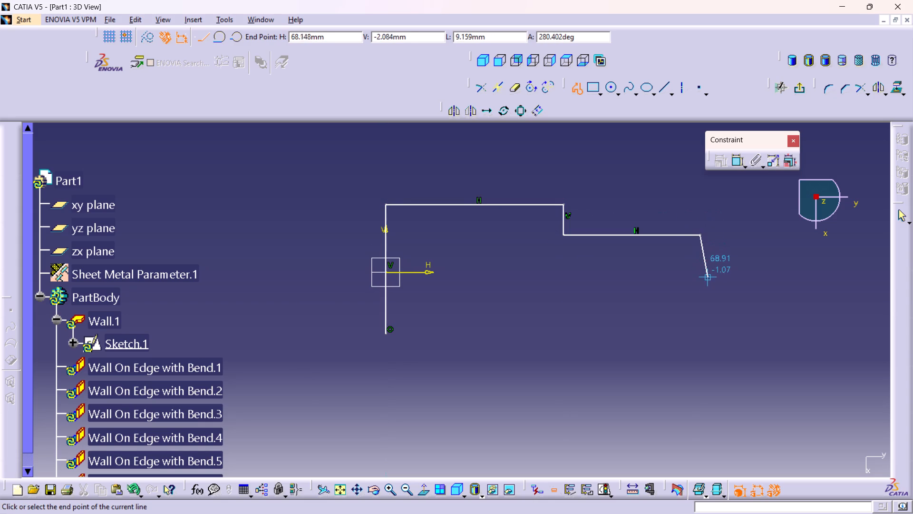
click(702, 294)
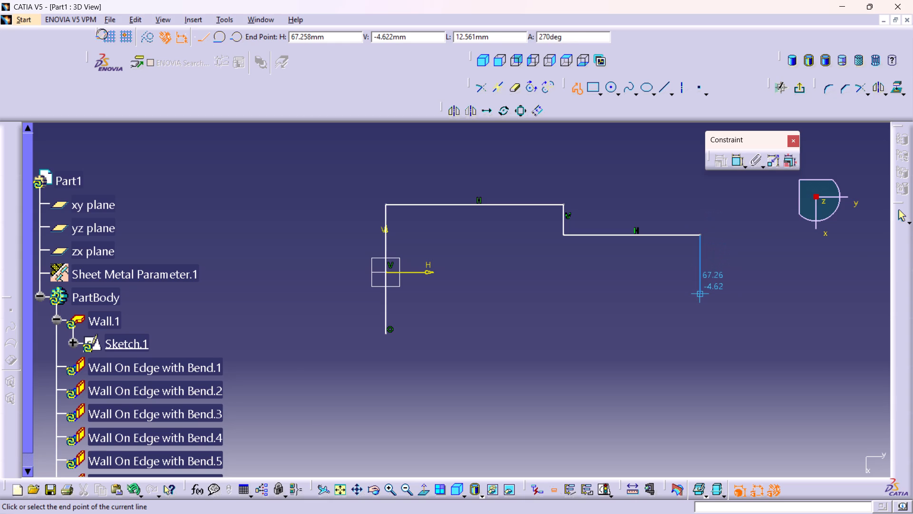
click(564, 292)
click(563, 336)
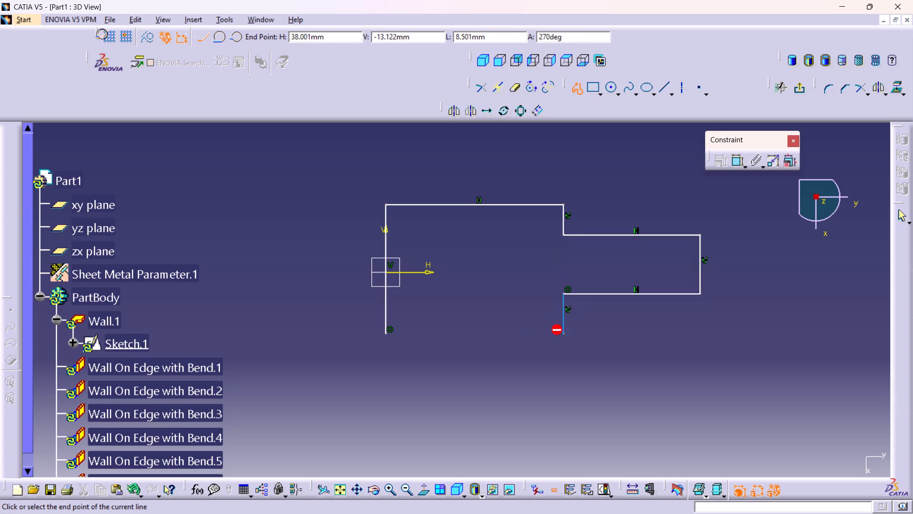
click(386, 333)
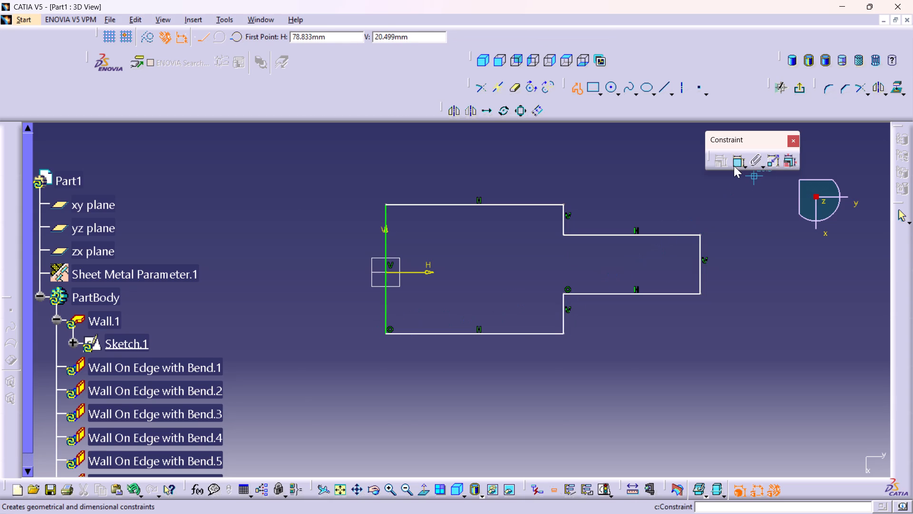
Dimension the distance between the wide section's two horizontal edges and set it to 23.96 mm.
double_click(737, 161)
click(421, 205)
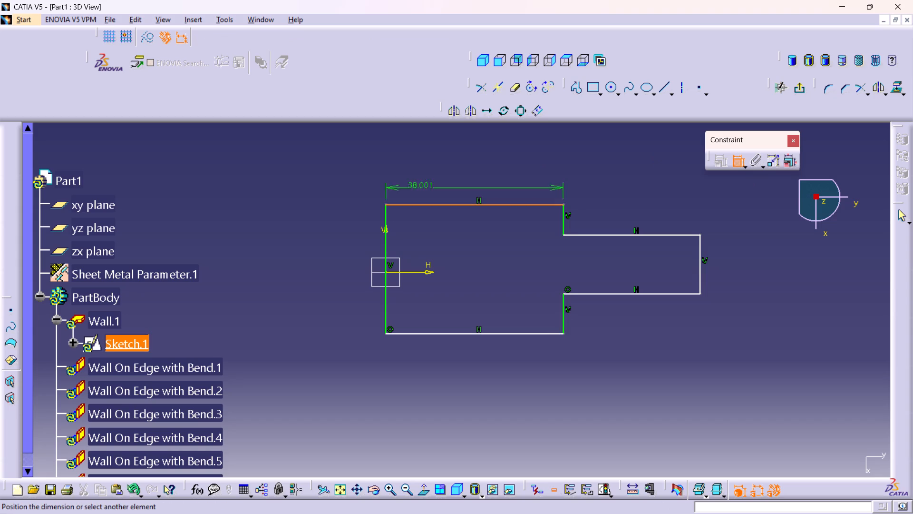
drag(412, 332, 407, 327)
click(311, 256)
double_click(304, 250)
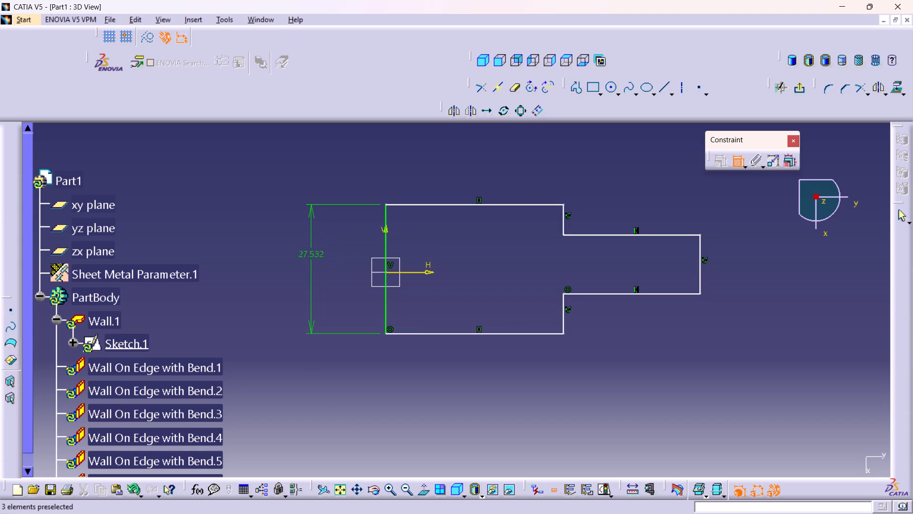
text(23.96)
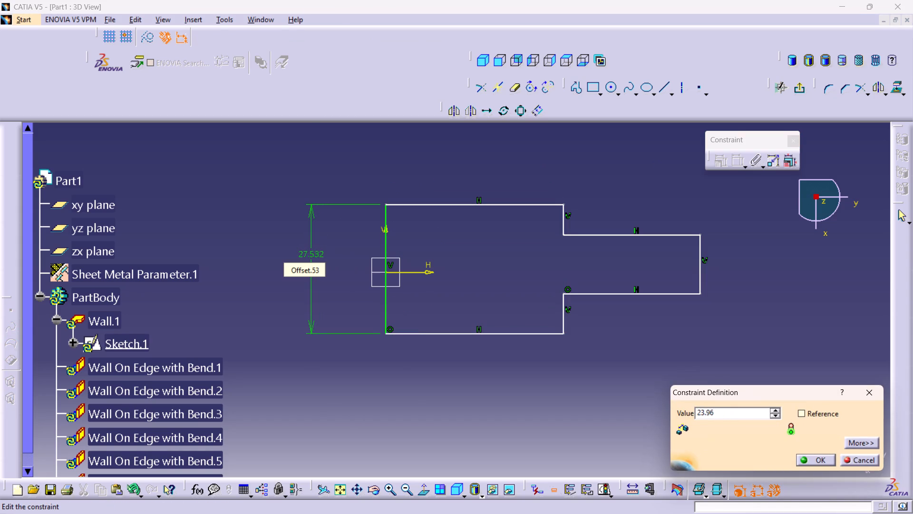
key(Return)
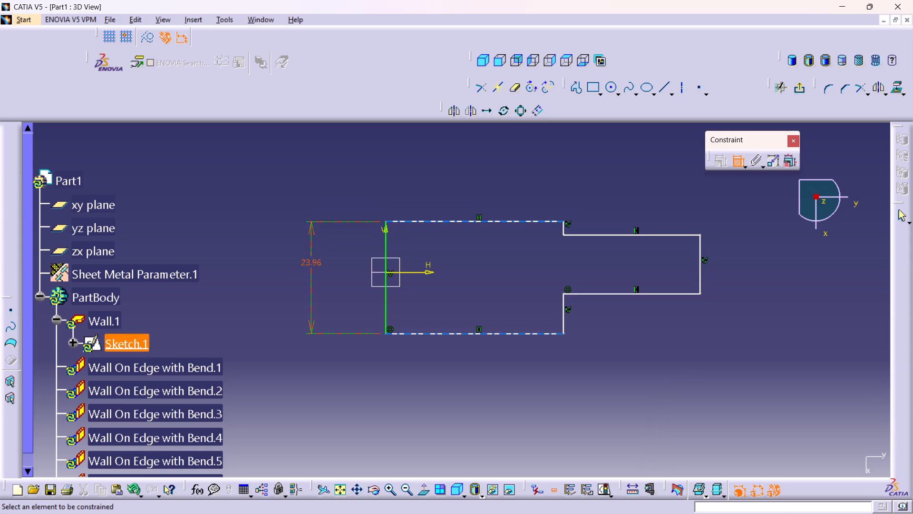
Dimension the distance between the narrow section's two horizontal edges and set it to 15 mm.
click(605, 234)
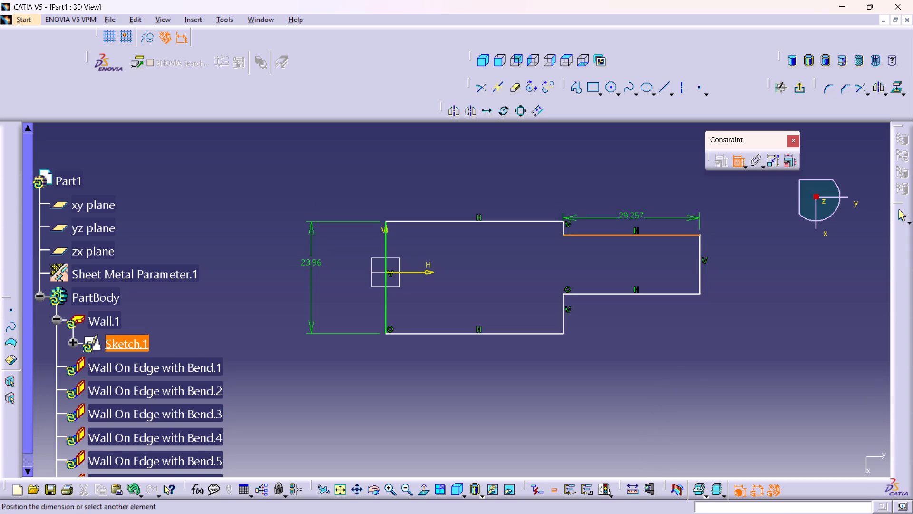
click(596, 293)
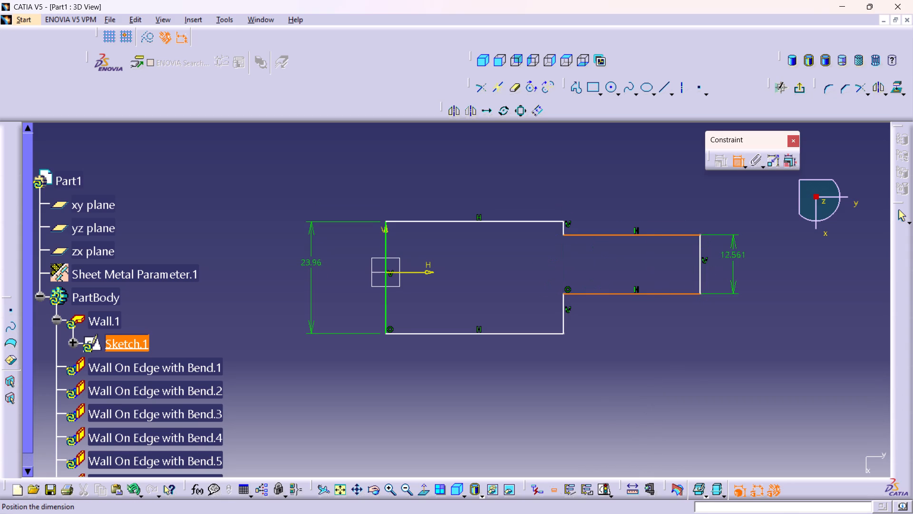
click(734, 257)
double_click(730, 250)
text(15)
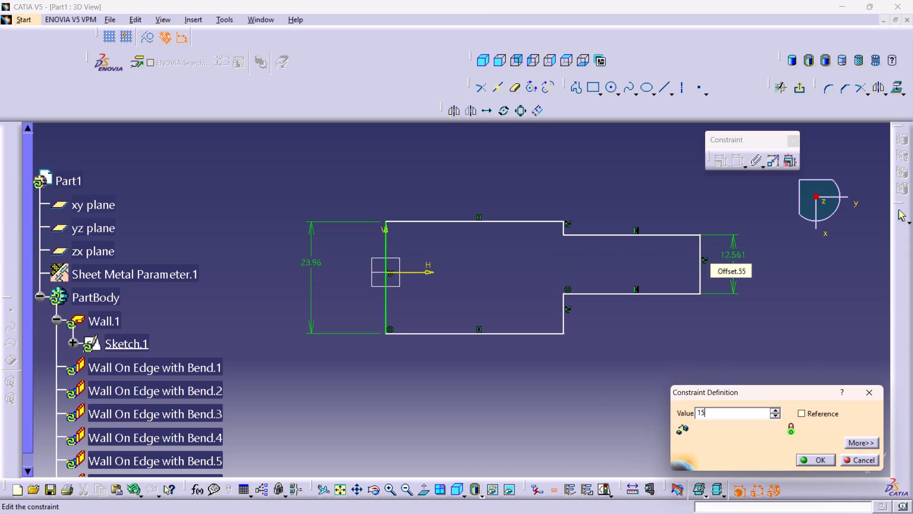
key(Return)
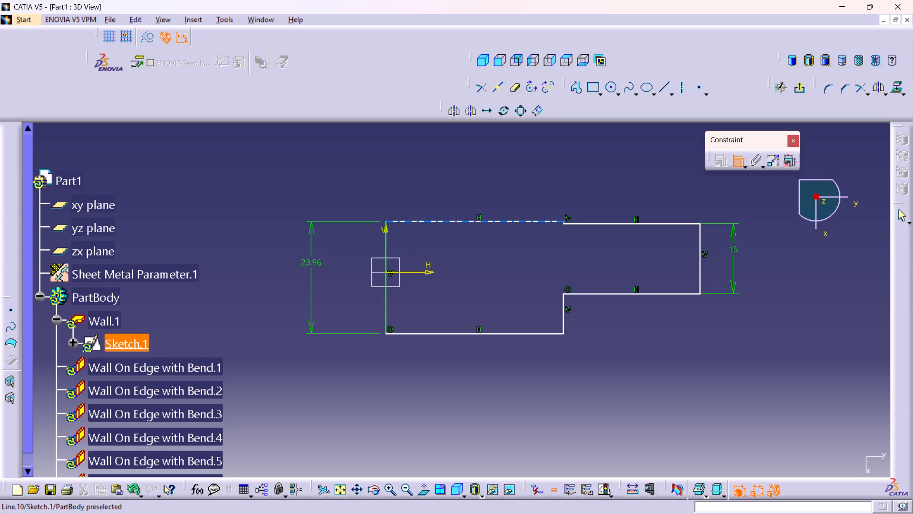
Constrain the wide section's two horizontal edges as symmetric about the sketch's horizontal axis.
click(439, 221)
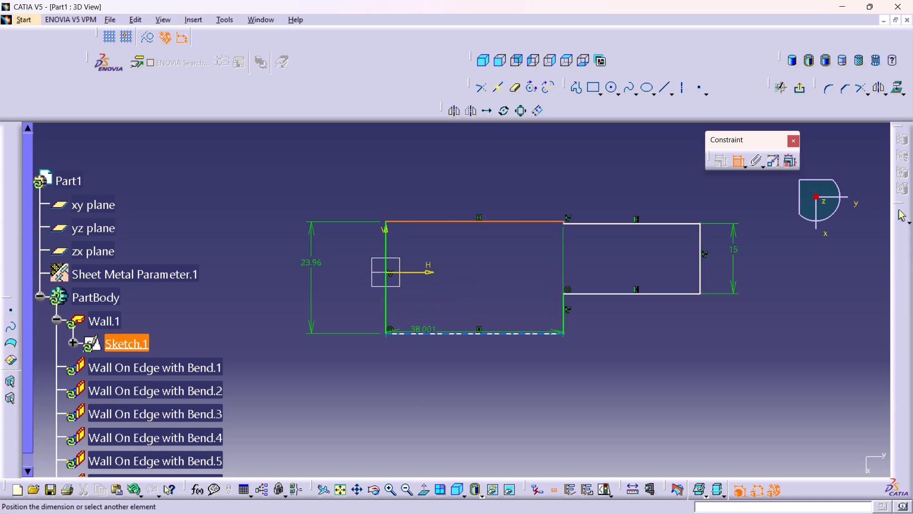
click(425, 332)
right_click(590, 331)
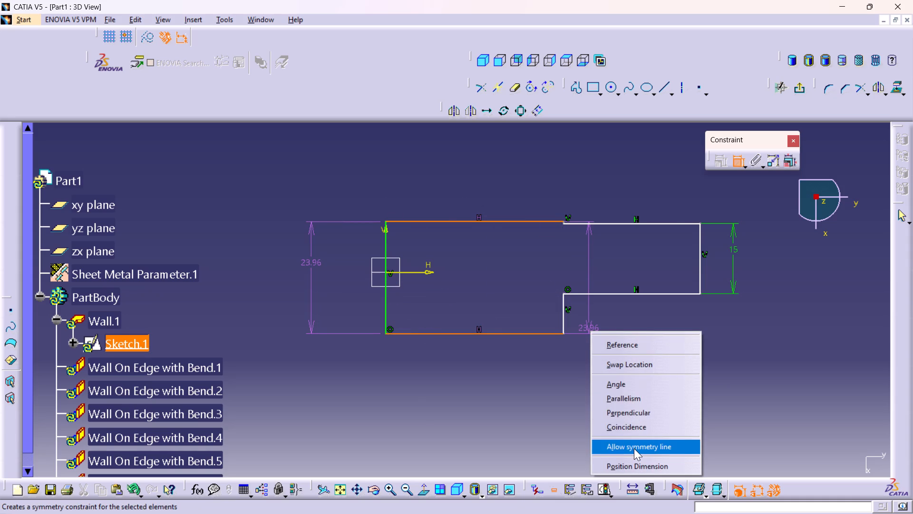
click(634, 448)
click(423, 275)
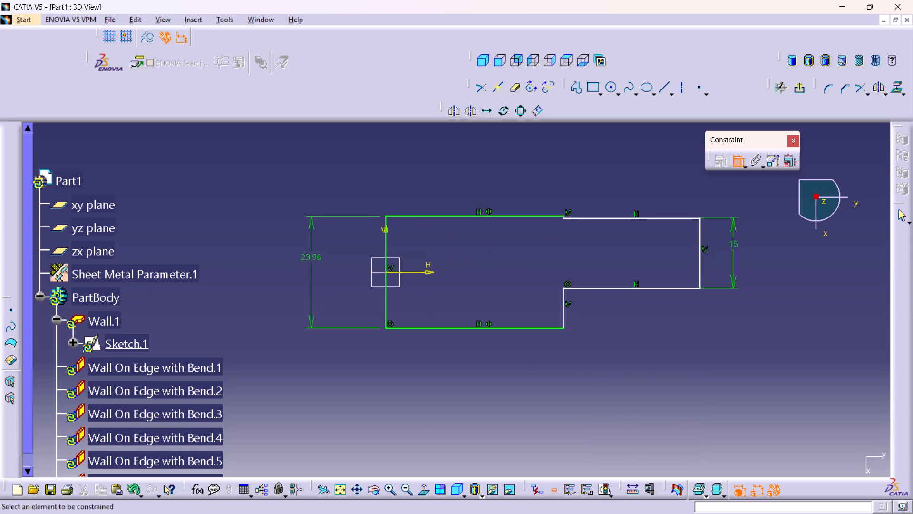
Constrain the narrow section's two horizontal edges as symmetric about the sketch's horizontal axis.
drag(587, 219, 587, 227)
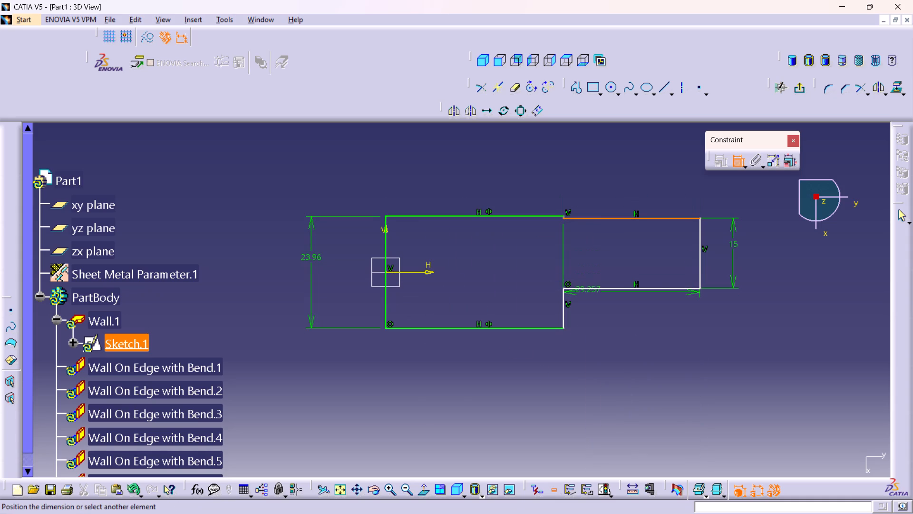
click(592, 287)
right_click(643, 308)
click(689, 421)
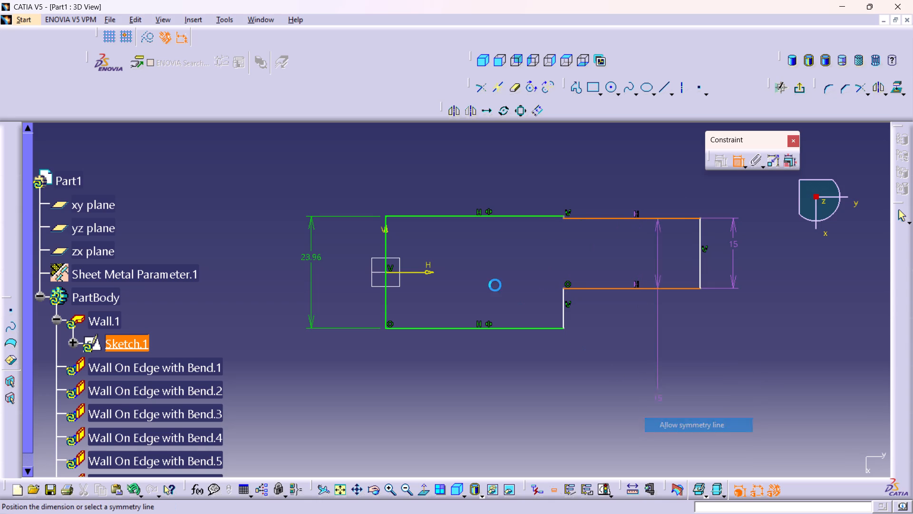
click(426, 274)
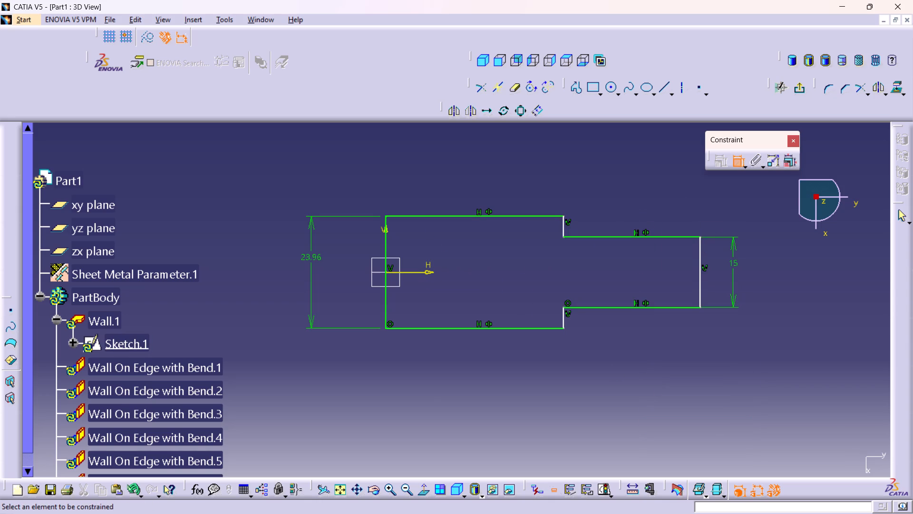
Dimension the wide section's lower horizontal edge and set its length to 35 mm.
click(440, 328)
click(458, 356)
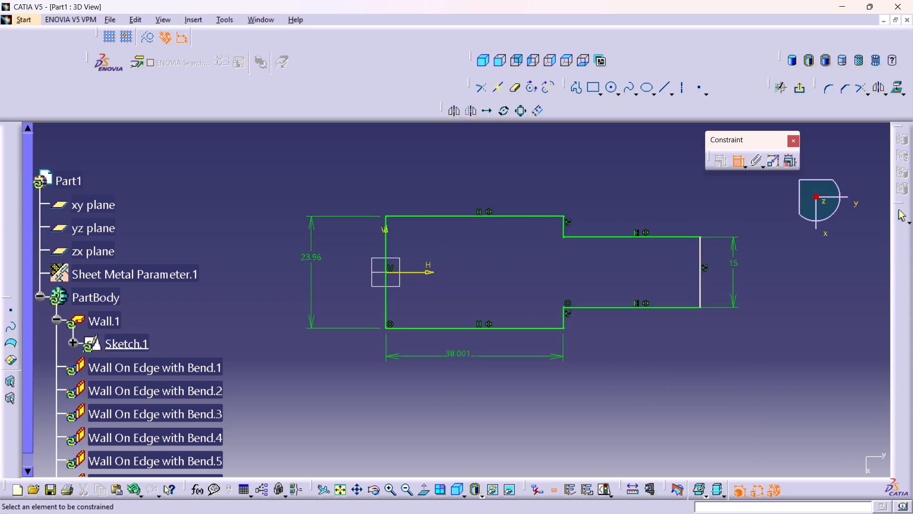
double_click(457, 355)
text(35)
key(Return)
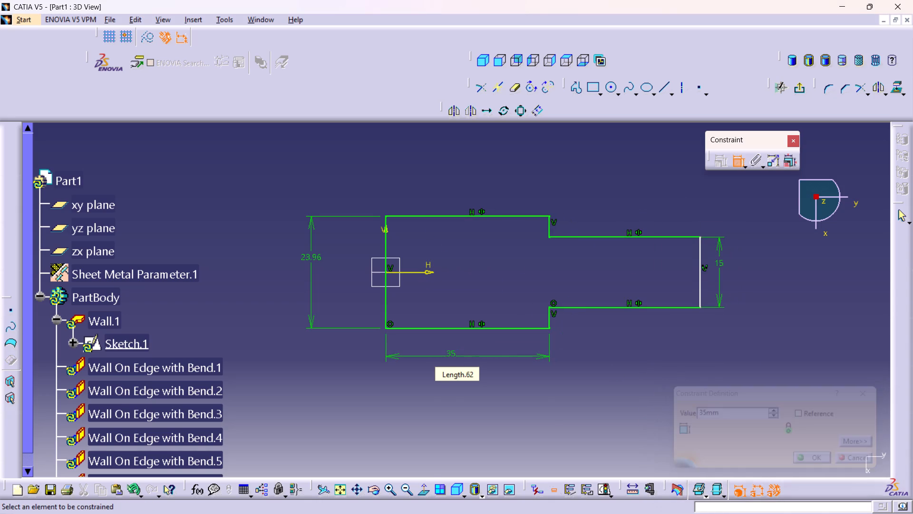
Dimension the narrow section's upper horizontal edge and set its length to 35 mm.
click(597, 237)
click(604, 221)
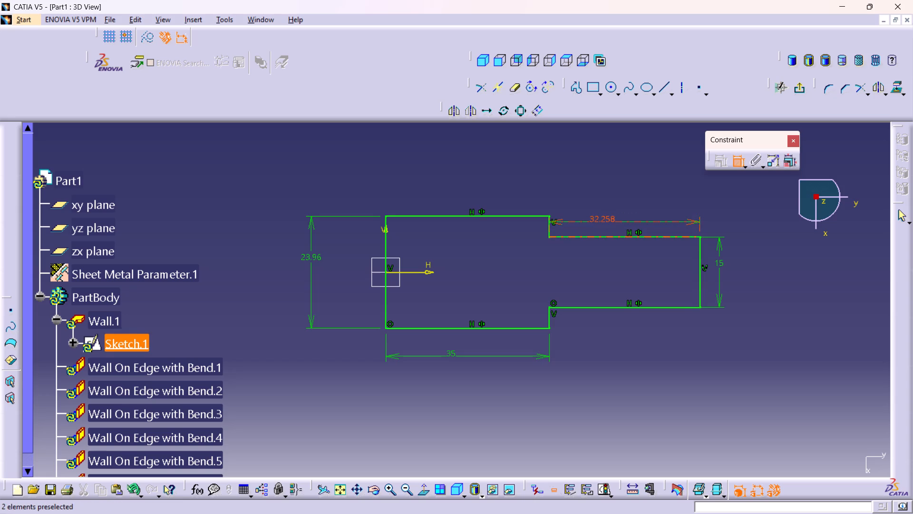
double_click(604, 216)
text(35)
key(Return)
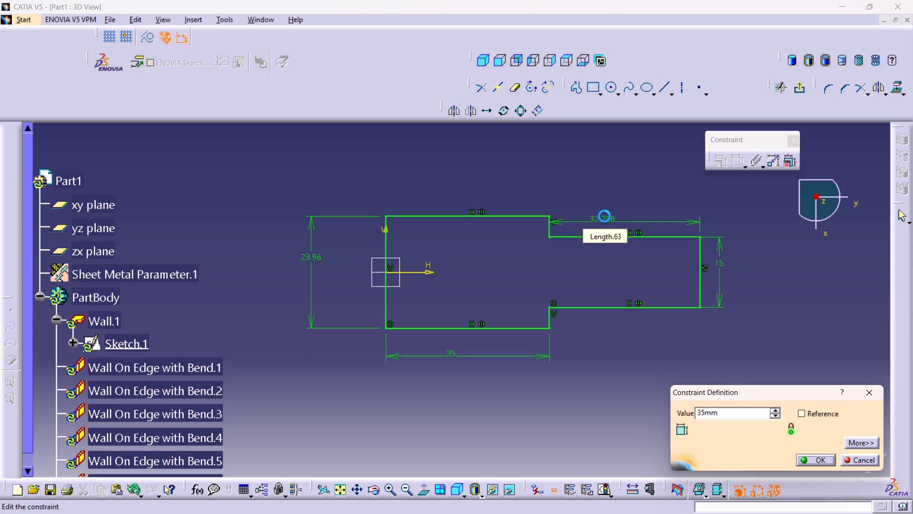
Exit the base sketch and update the whole part.
click(798, 84)
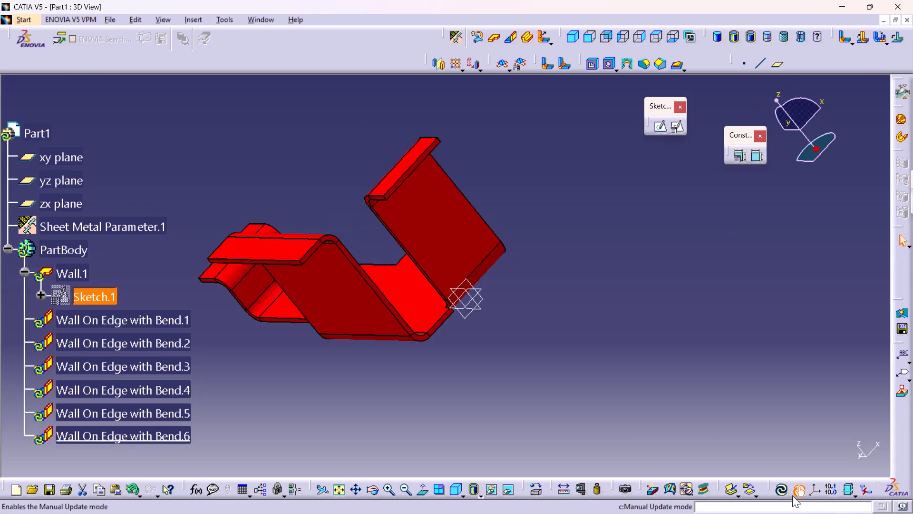
click(783, 487)
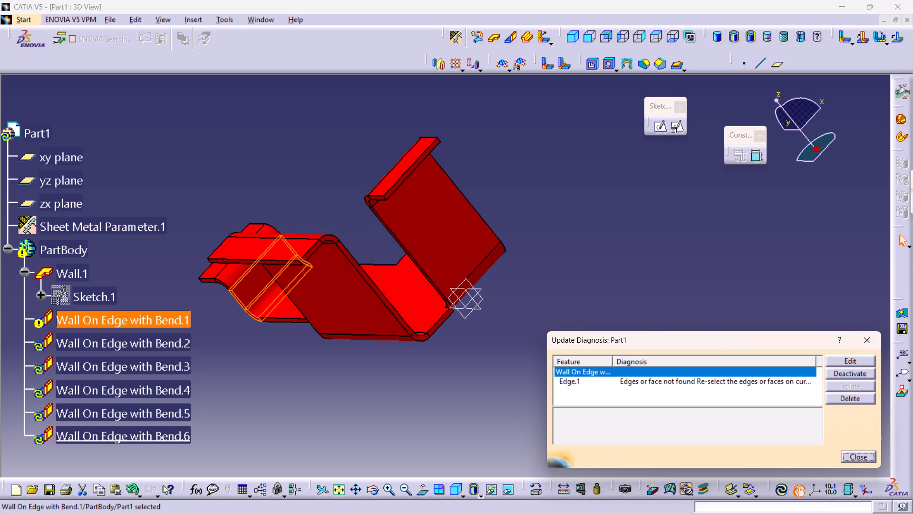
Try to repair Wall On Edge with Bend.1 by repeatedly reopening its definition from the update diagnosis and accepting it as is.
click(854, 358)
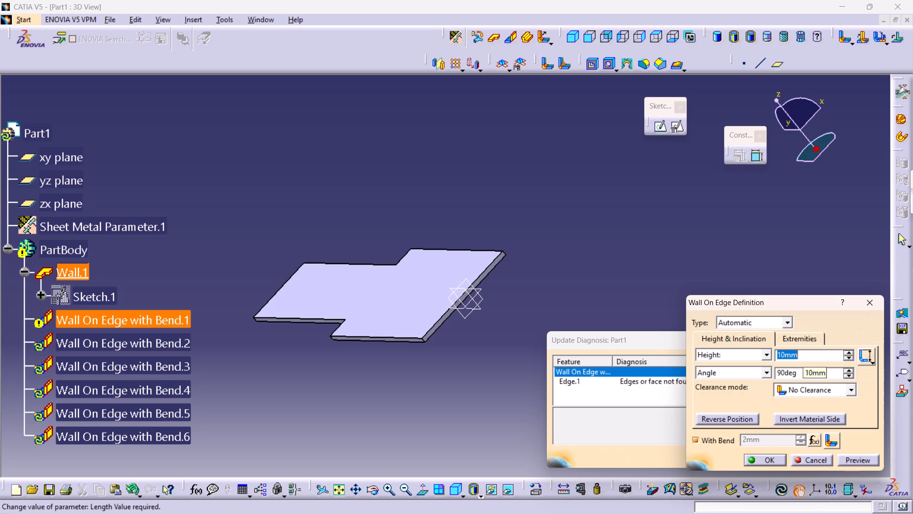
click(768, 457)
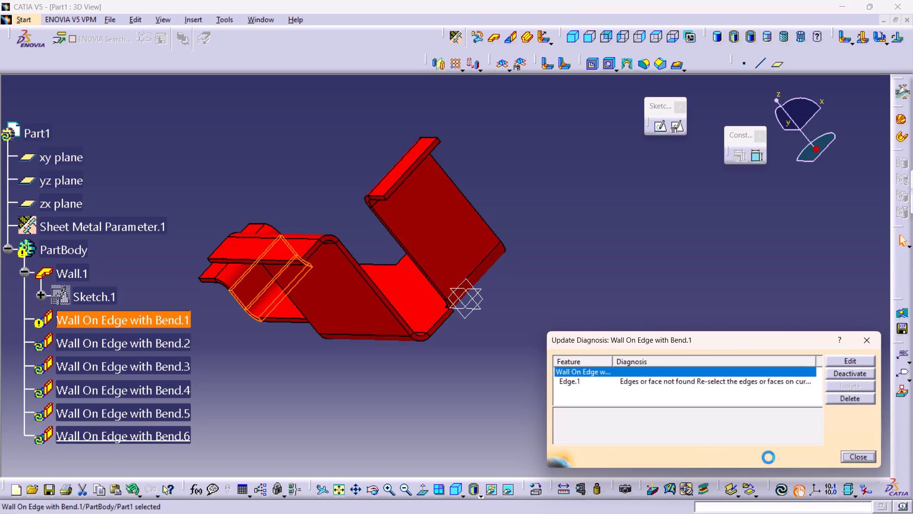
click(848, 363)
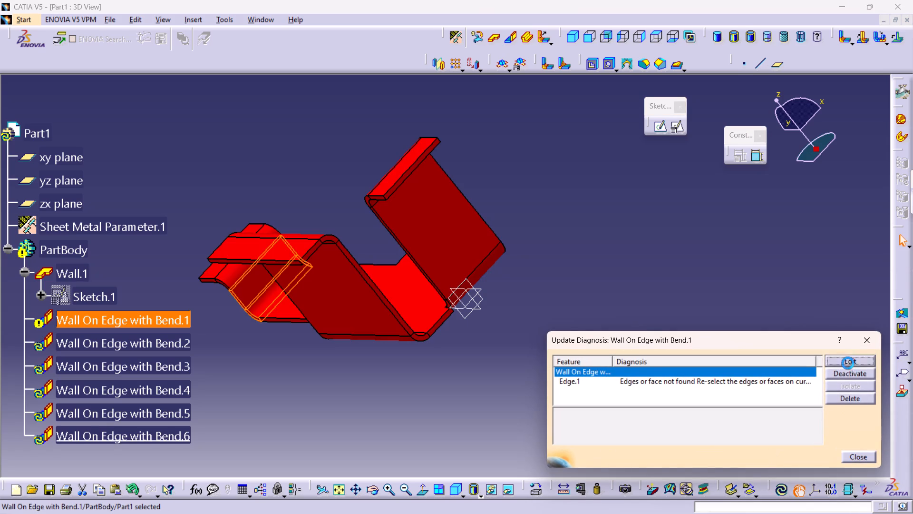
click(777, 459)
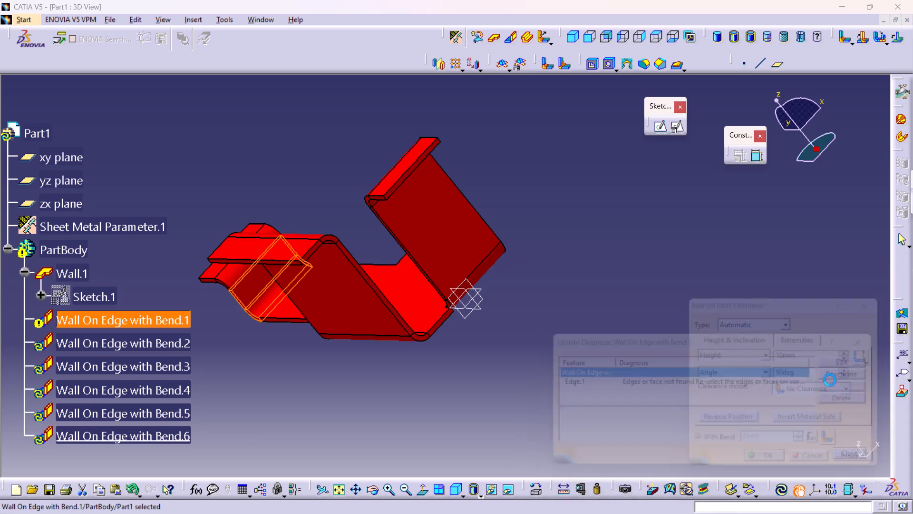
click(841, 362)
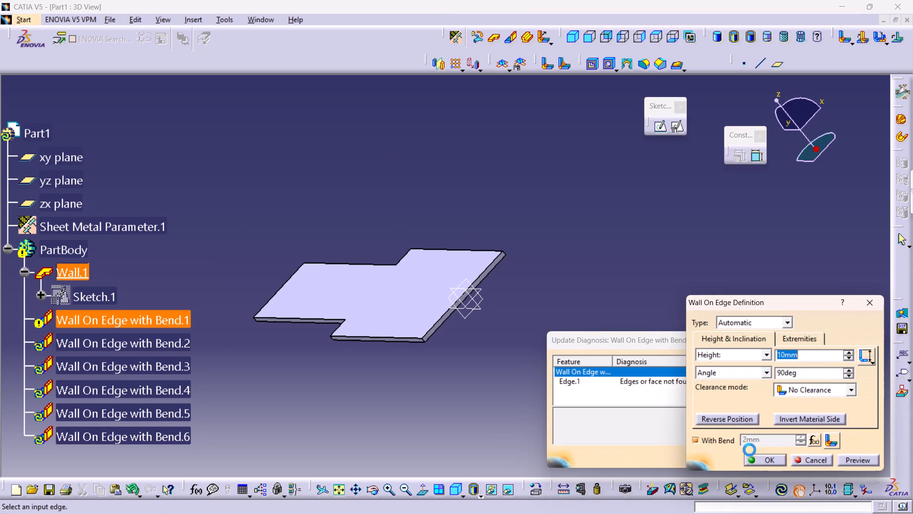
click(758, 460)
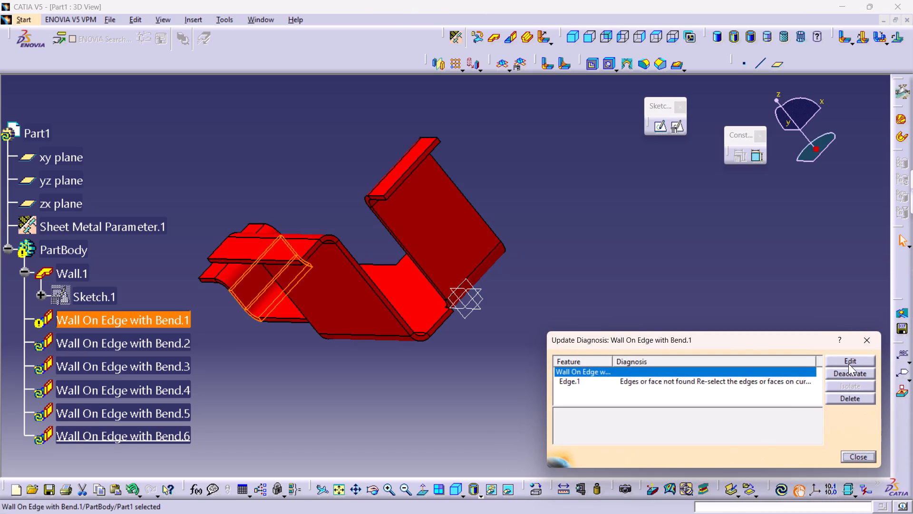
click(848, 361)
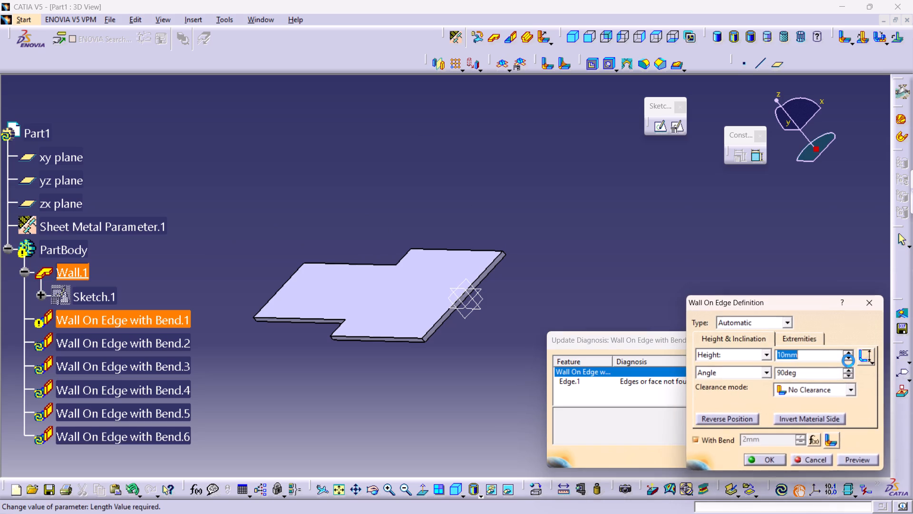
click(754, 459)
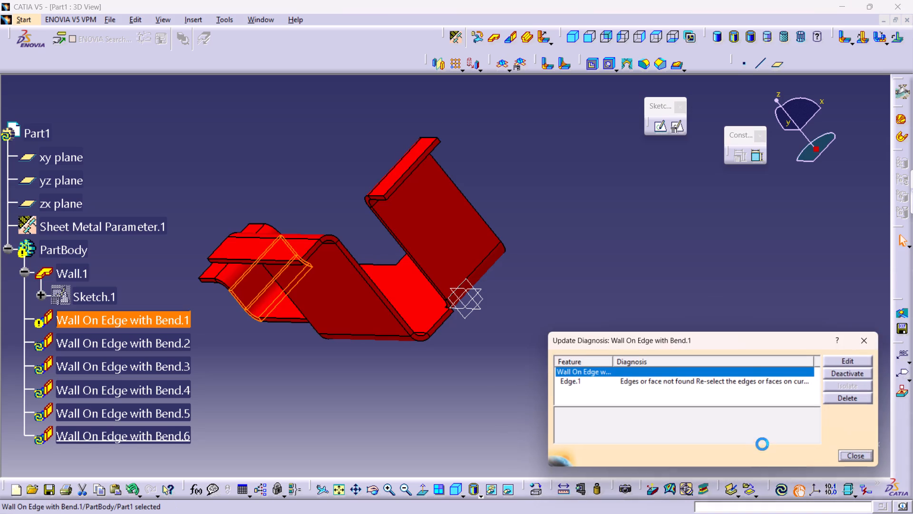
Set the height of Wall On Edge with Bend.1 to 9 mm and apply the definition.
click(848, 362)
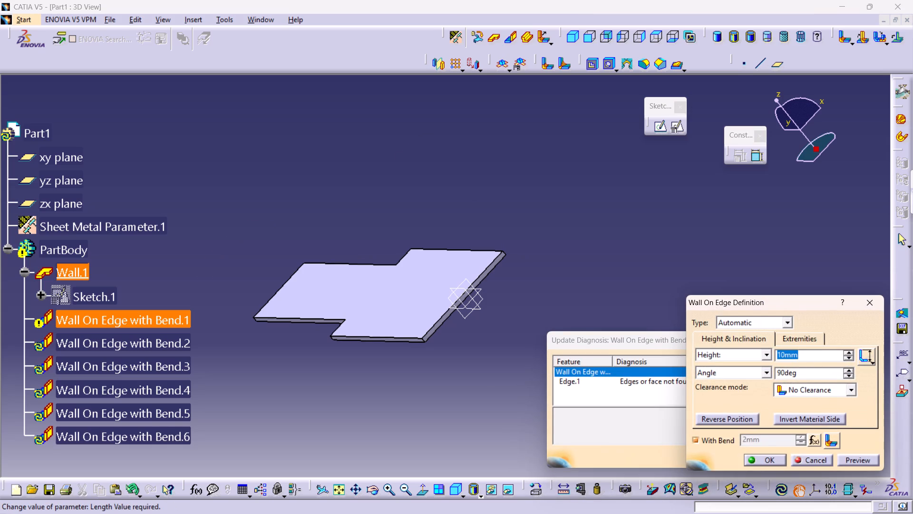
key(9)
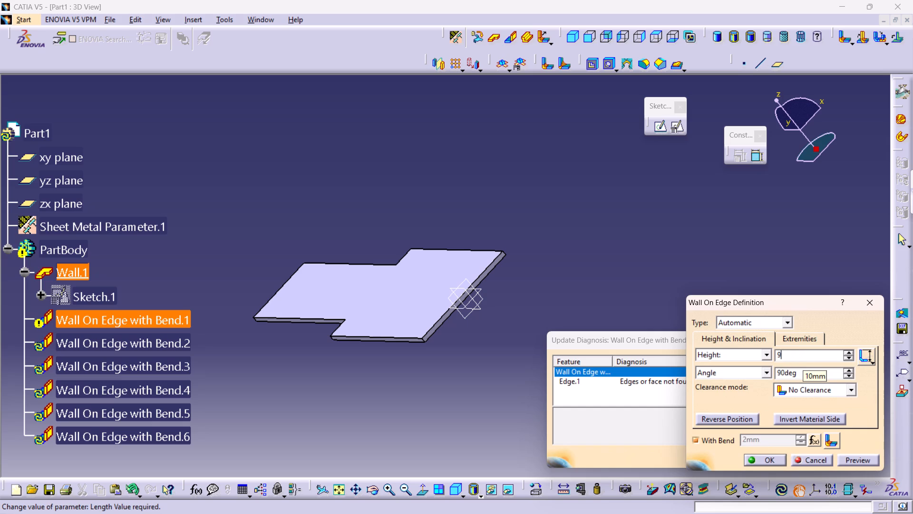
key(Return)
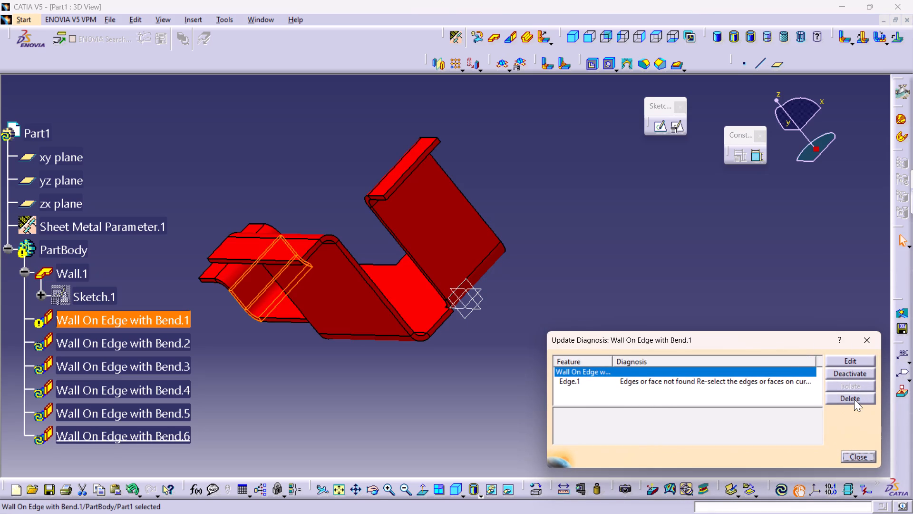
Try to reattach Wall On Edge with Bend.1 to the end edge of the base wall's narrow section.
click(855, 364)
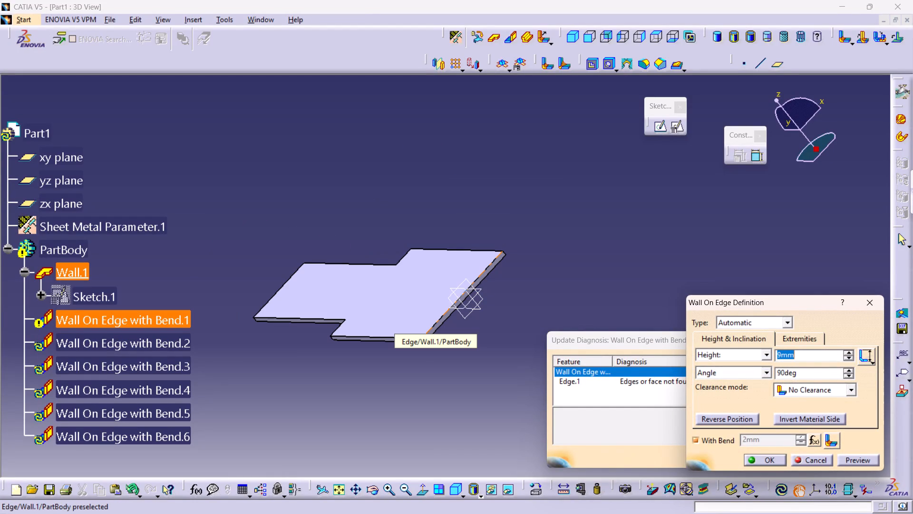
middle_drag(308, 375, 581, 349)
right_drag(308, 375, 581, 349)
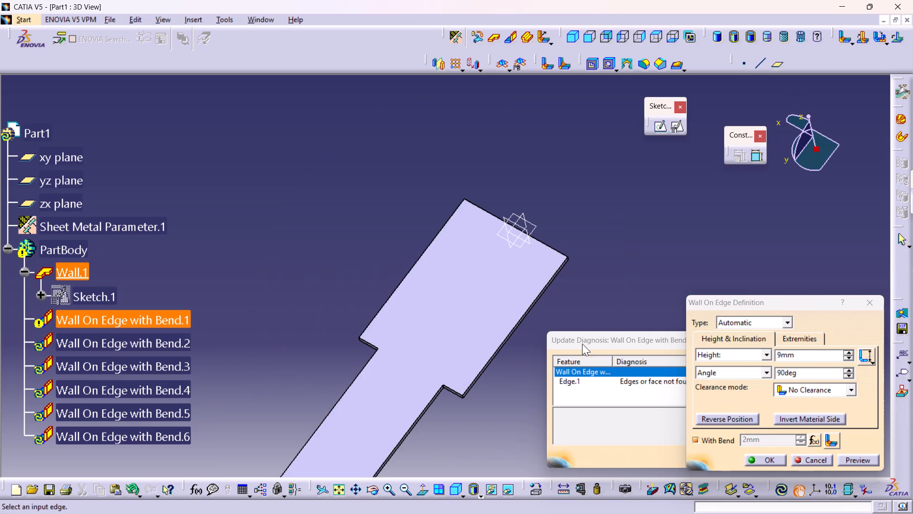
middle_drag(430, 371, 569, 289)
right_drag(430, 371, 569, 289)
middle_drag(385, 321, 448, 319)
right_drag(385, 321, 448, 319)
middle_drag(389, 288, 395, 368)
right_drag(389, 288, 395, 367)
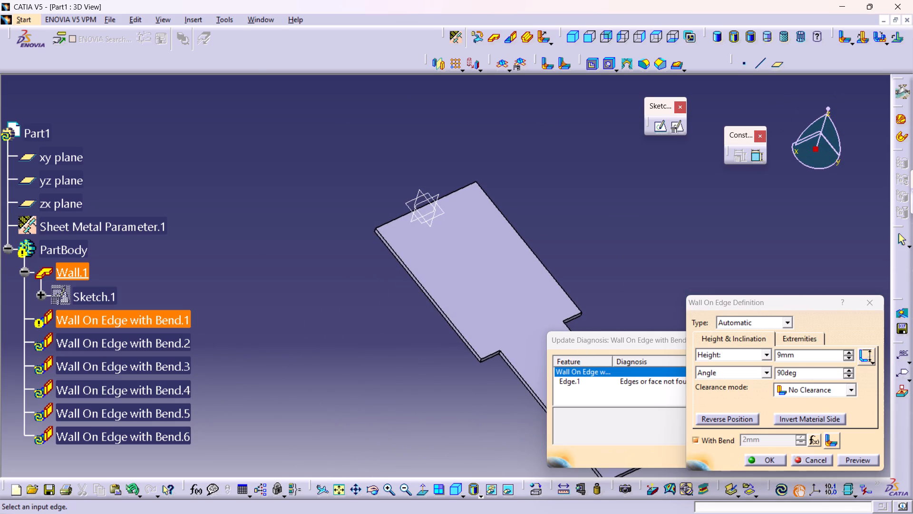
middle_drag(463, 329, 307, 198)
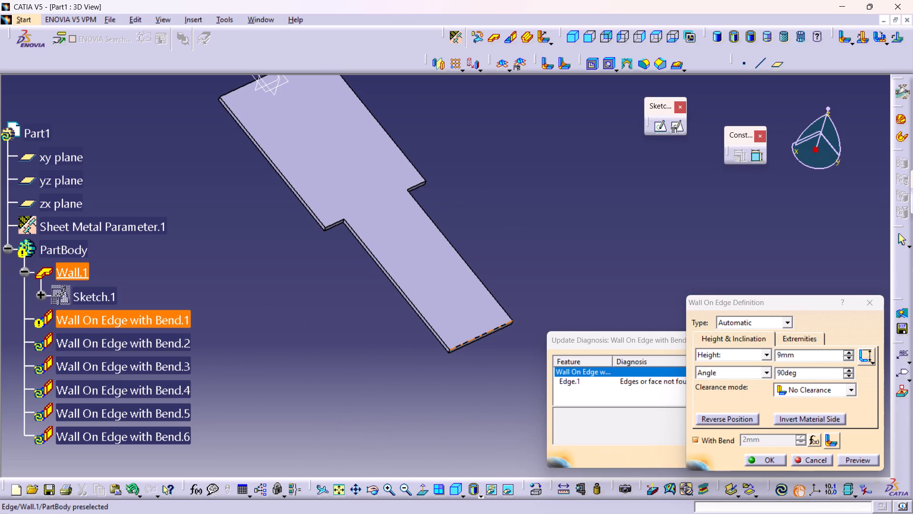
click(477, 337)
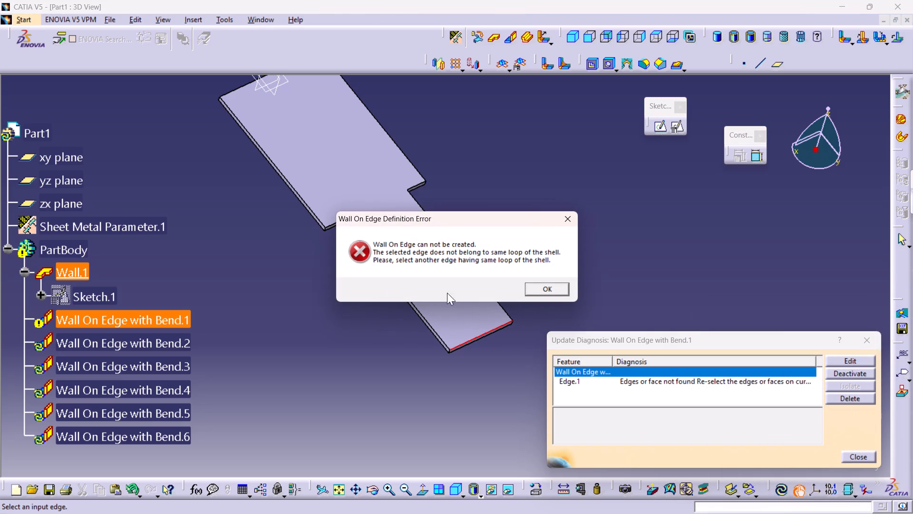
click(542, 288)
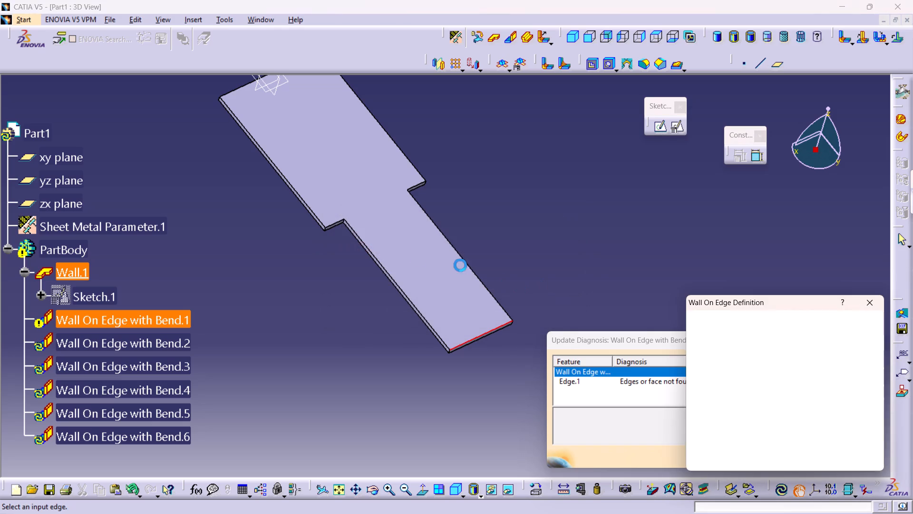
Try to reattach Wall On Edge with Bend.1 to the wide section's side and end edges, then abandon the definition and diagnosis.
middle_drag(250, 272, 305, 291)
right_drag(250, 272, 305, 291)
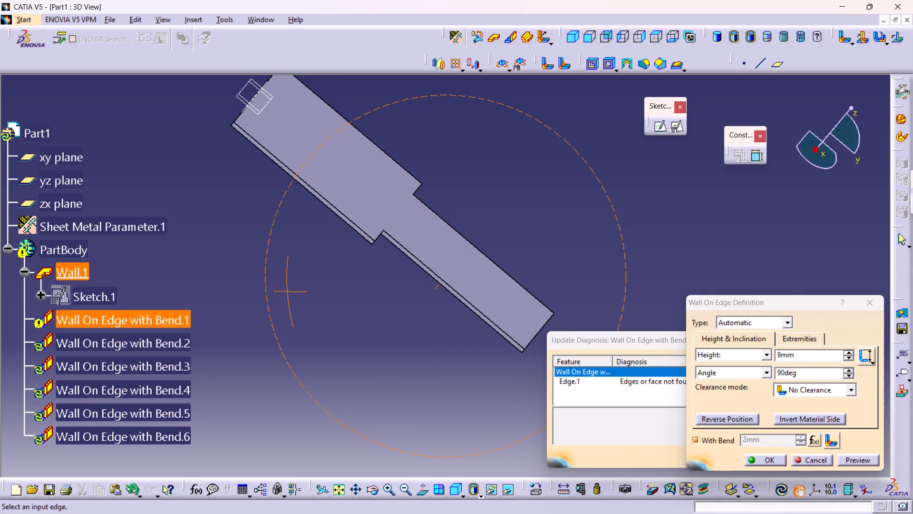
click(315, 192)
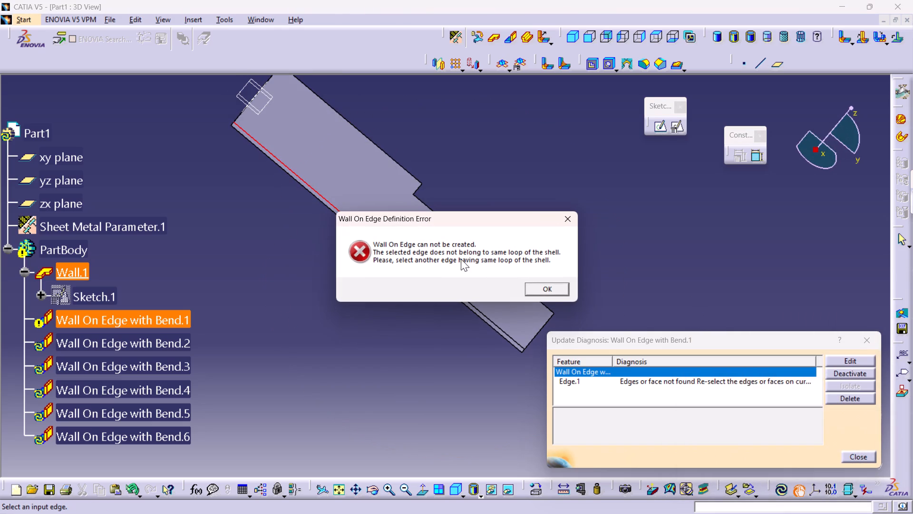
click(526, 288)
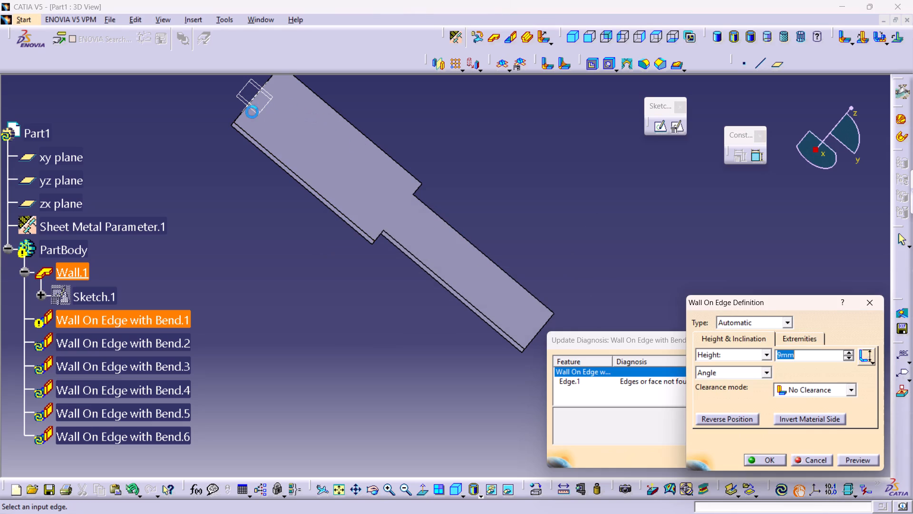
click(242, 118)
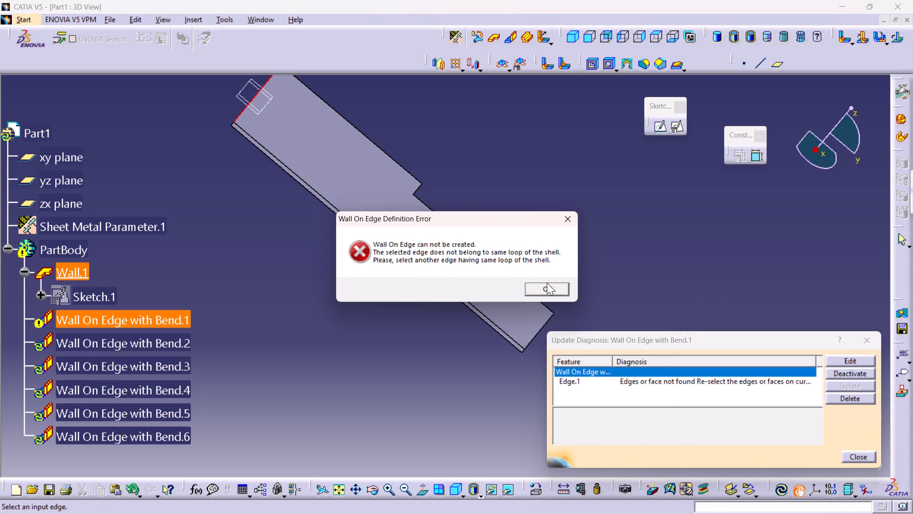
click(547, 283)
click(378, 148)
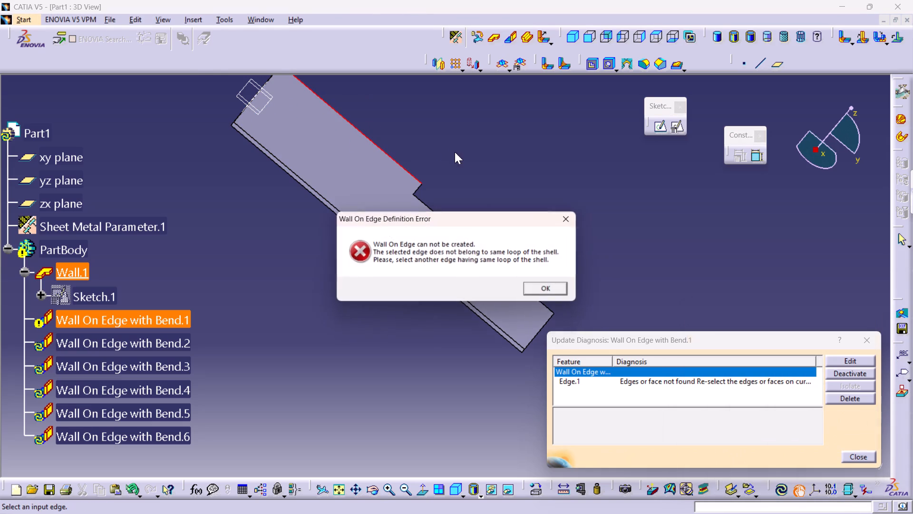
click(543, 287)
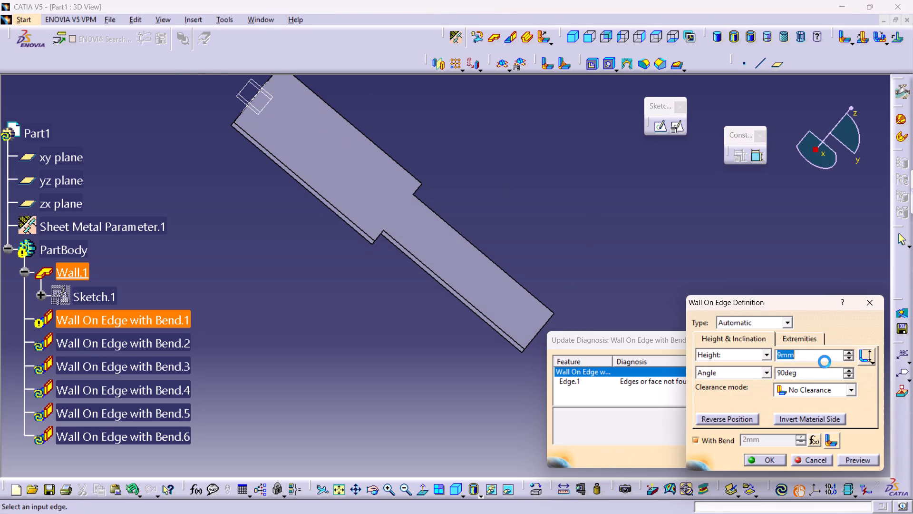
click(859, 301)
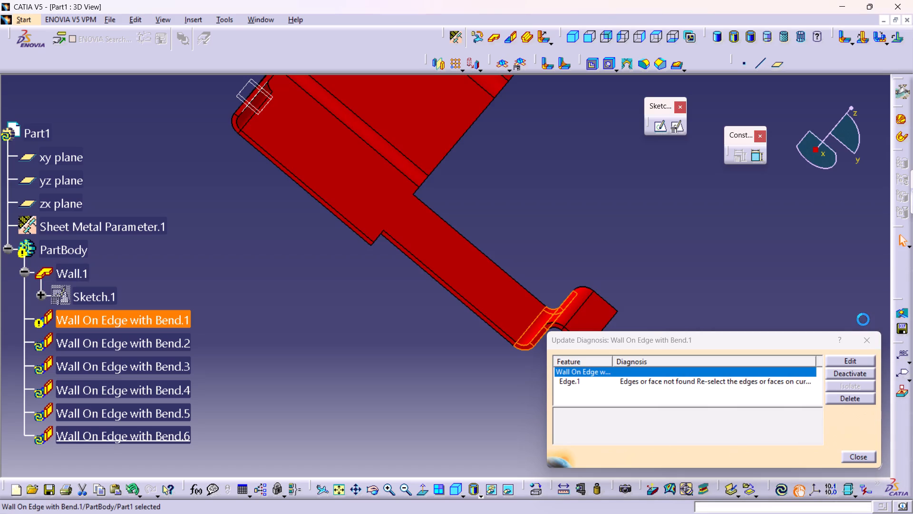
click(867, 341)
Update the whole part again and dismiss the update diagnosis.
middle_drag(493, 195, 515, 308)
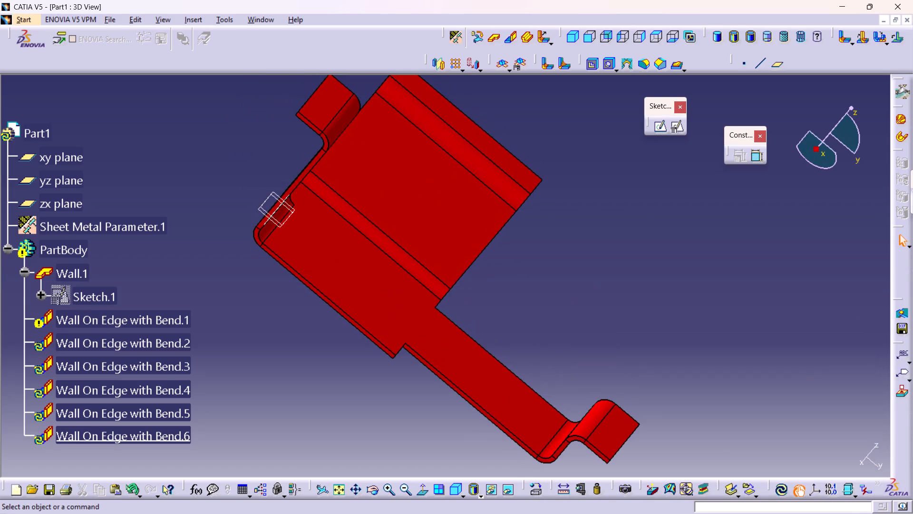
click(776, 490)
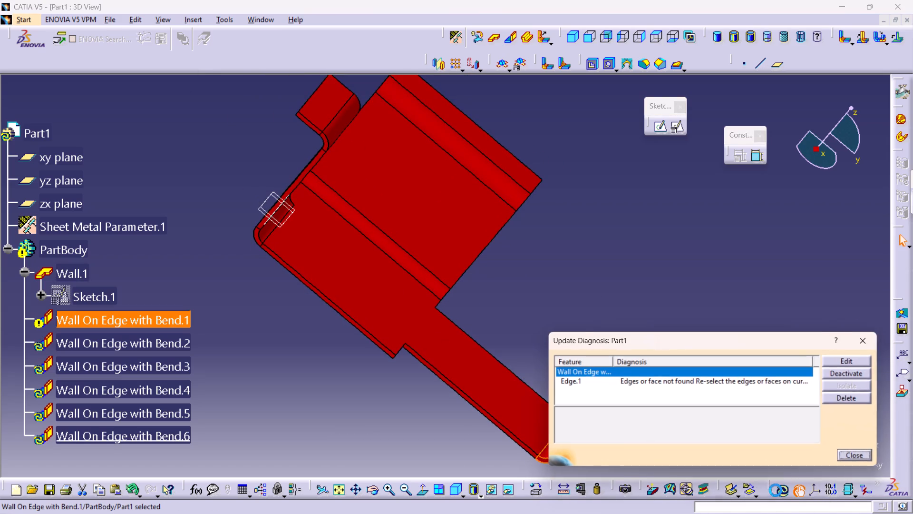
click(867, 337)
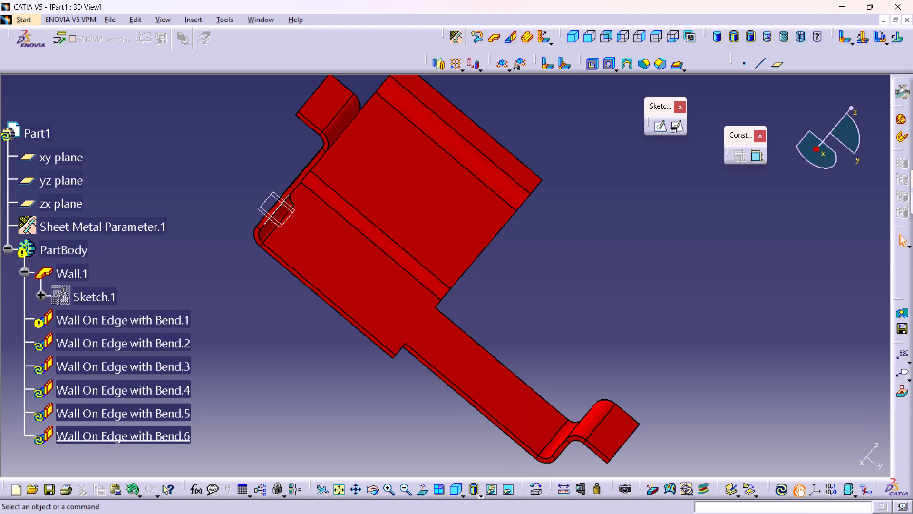
Undo the flange height change and the base sketch edits, back to the part with all six bent walls intact.
key(ctrl+z)
key(ctrl+z)
key(ctrl+z)
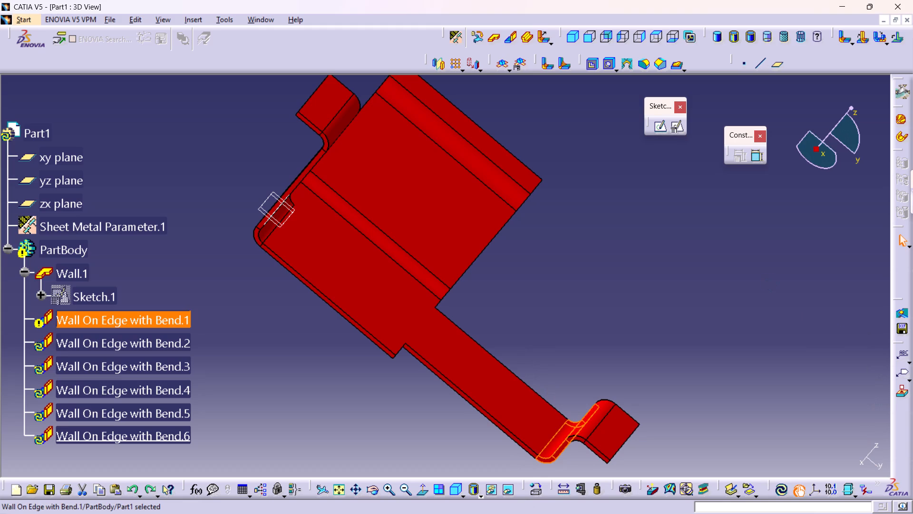
key(ctrl+z)
key(ctrl+z)
key(ctrl+z)
key(ctrl+z)
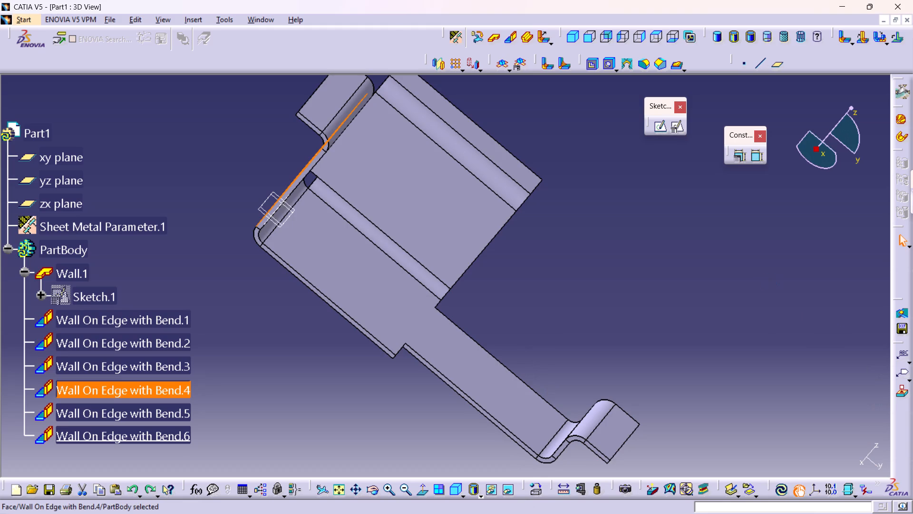
click(612, 300)
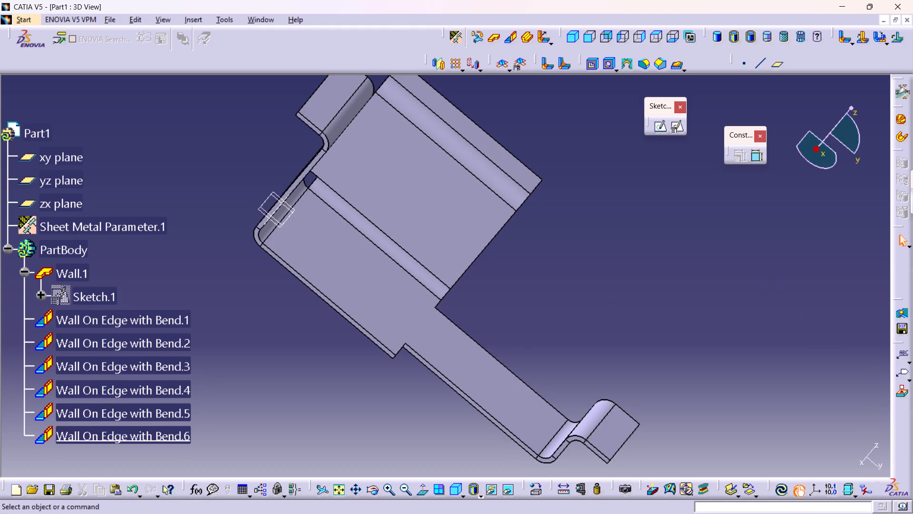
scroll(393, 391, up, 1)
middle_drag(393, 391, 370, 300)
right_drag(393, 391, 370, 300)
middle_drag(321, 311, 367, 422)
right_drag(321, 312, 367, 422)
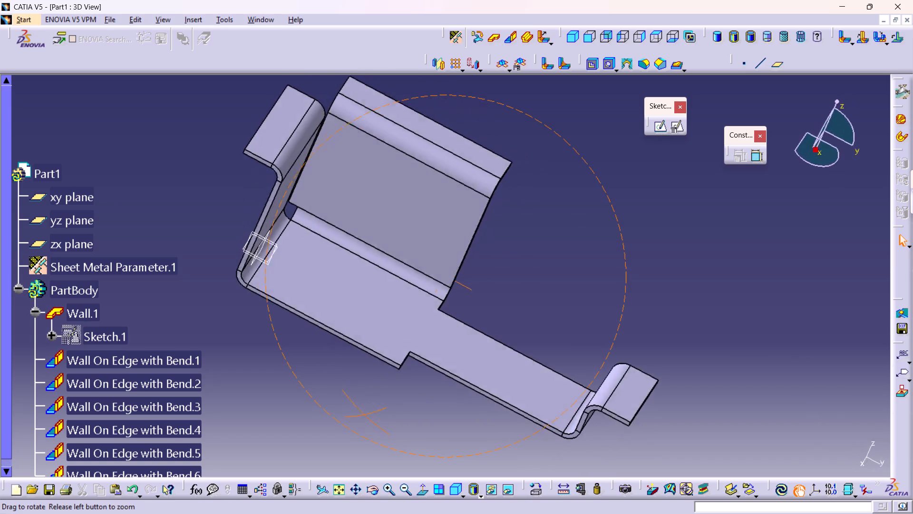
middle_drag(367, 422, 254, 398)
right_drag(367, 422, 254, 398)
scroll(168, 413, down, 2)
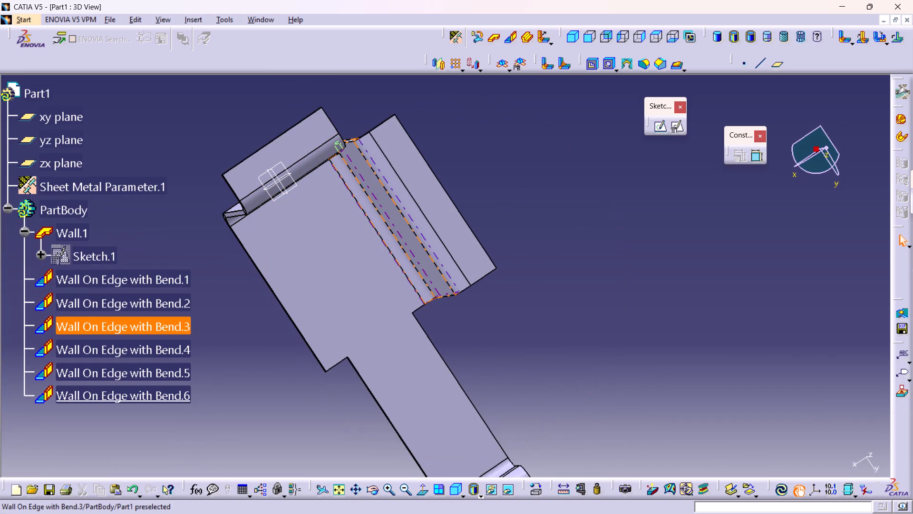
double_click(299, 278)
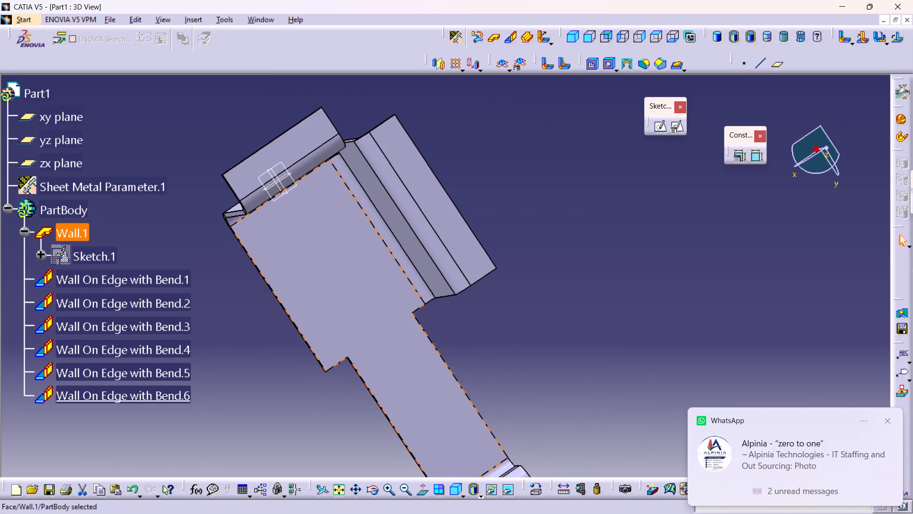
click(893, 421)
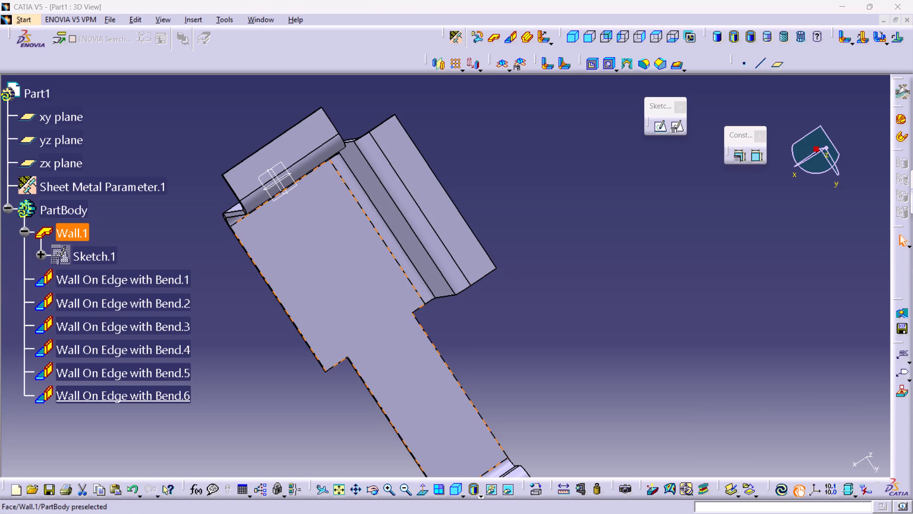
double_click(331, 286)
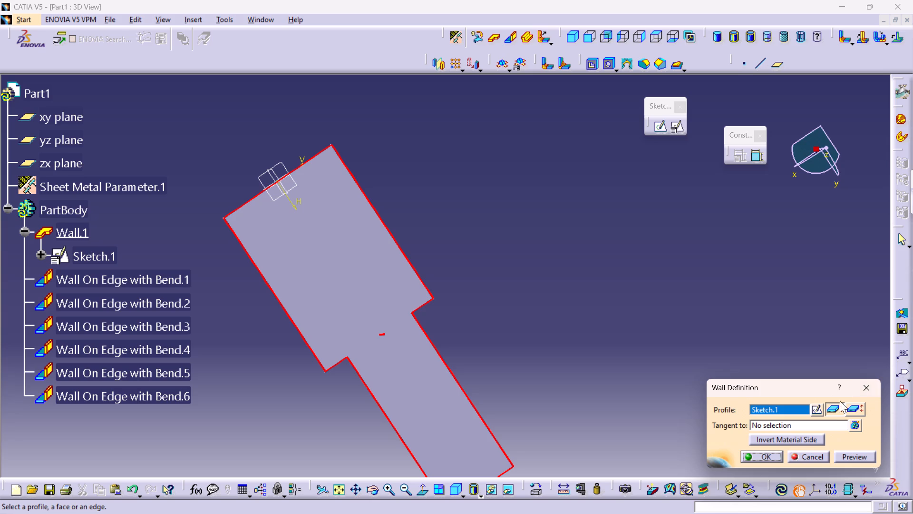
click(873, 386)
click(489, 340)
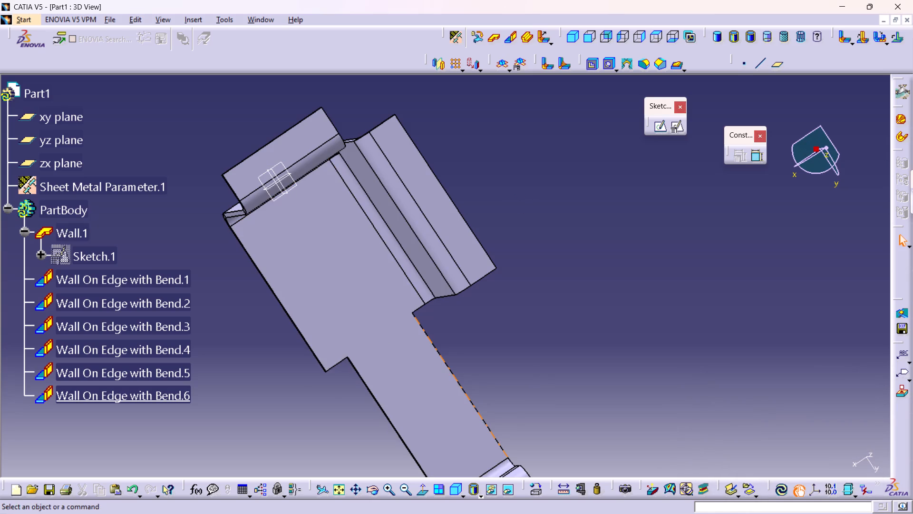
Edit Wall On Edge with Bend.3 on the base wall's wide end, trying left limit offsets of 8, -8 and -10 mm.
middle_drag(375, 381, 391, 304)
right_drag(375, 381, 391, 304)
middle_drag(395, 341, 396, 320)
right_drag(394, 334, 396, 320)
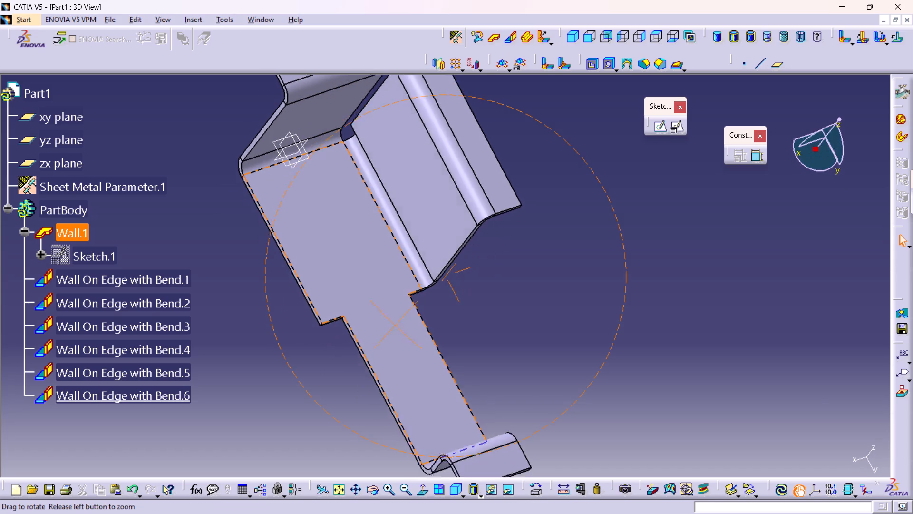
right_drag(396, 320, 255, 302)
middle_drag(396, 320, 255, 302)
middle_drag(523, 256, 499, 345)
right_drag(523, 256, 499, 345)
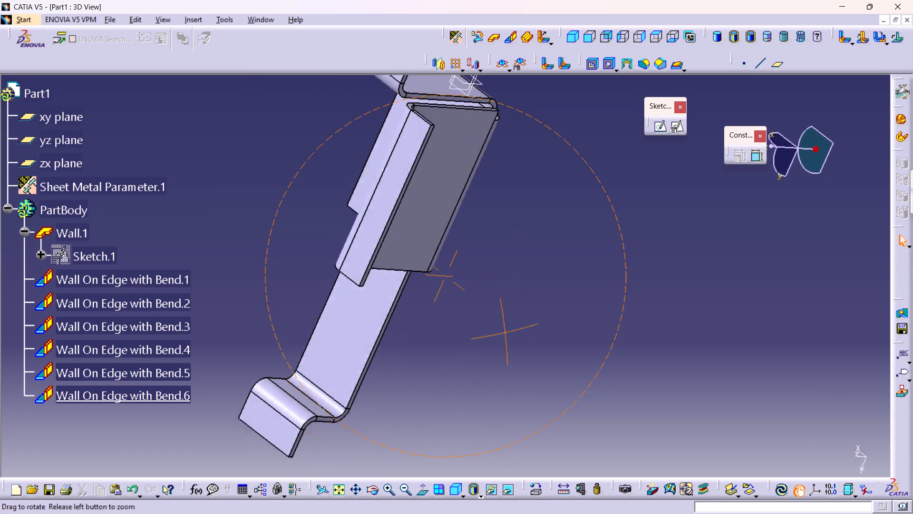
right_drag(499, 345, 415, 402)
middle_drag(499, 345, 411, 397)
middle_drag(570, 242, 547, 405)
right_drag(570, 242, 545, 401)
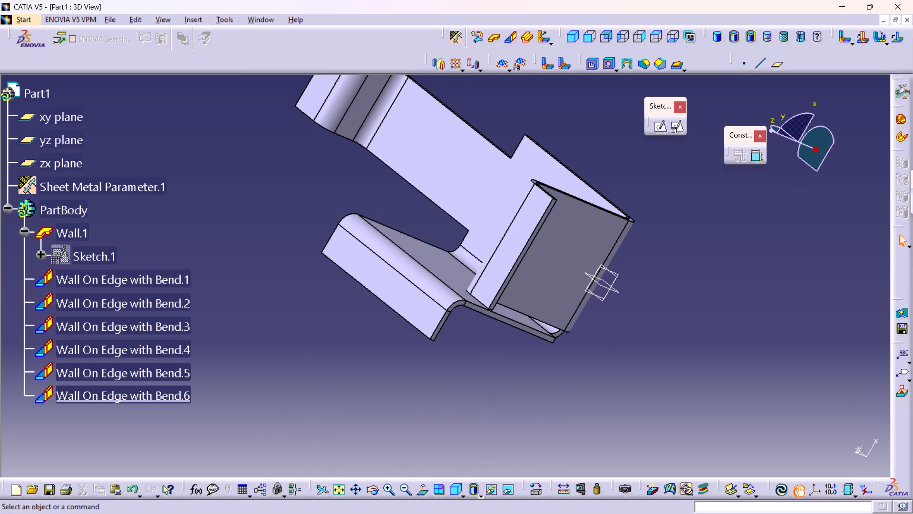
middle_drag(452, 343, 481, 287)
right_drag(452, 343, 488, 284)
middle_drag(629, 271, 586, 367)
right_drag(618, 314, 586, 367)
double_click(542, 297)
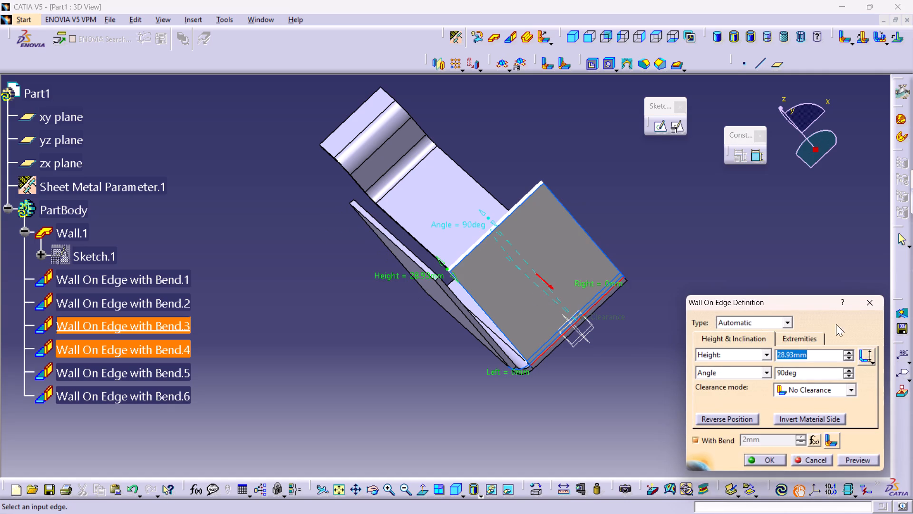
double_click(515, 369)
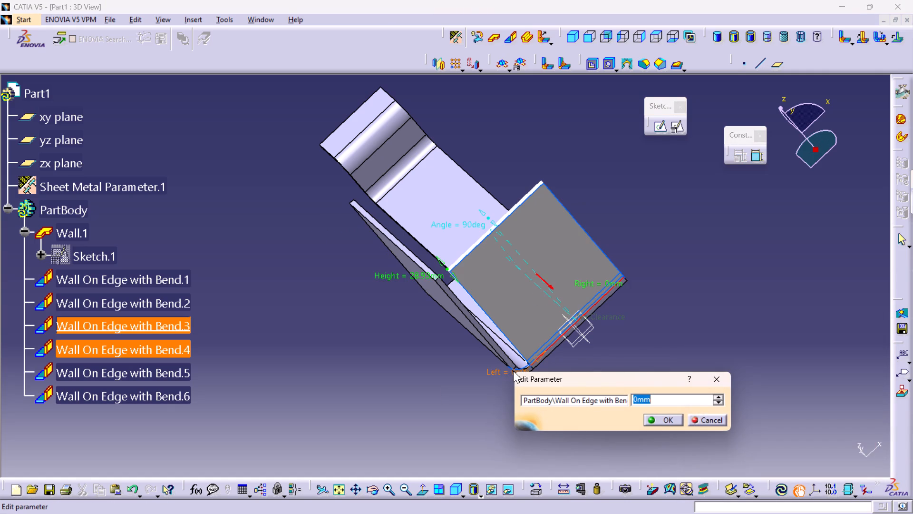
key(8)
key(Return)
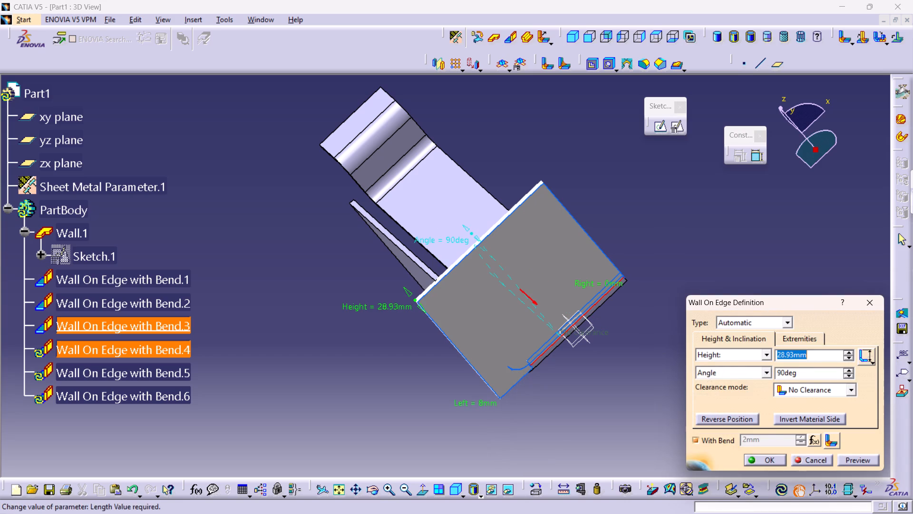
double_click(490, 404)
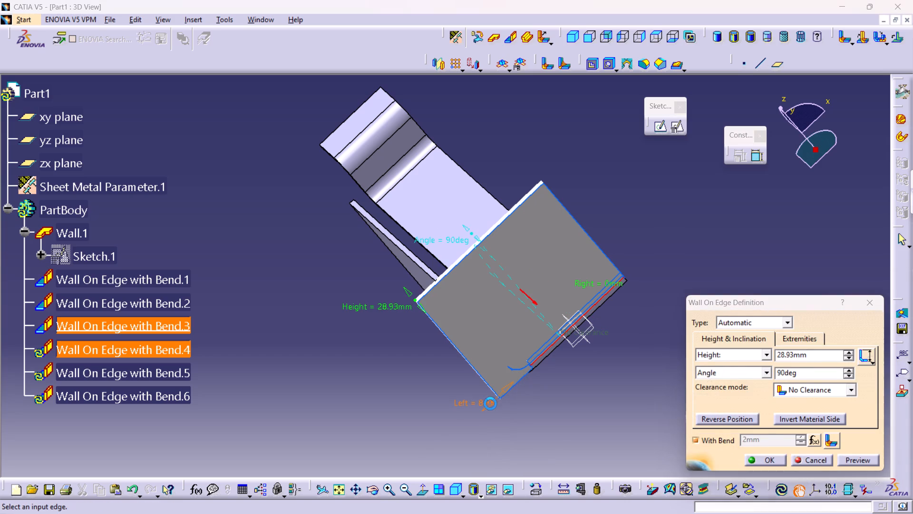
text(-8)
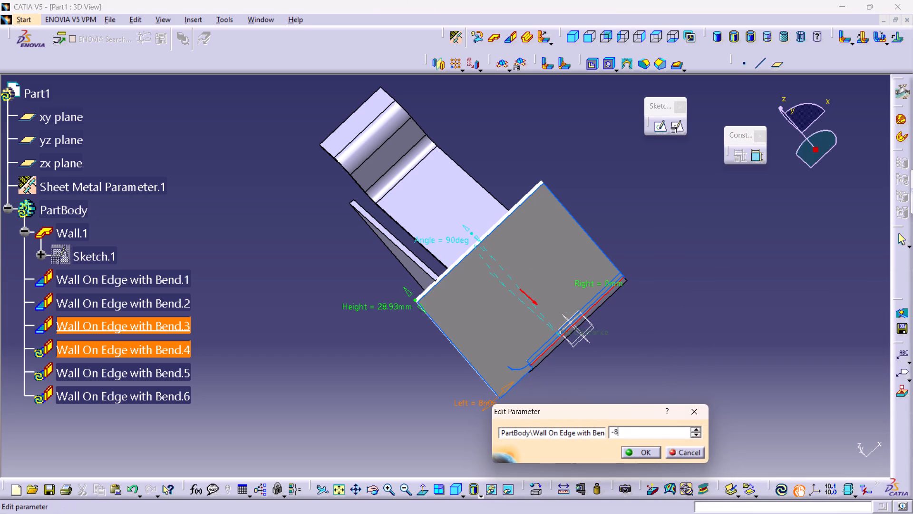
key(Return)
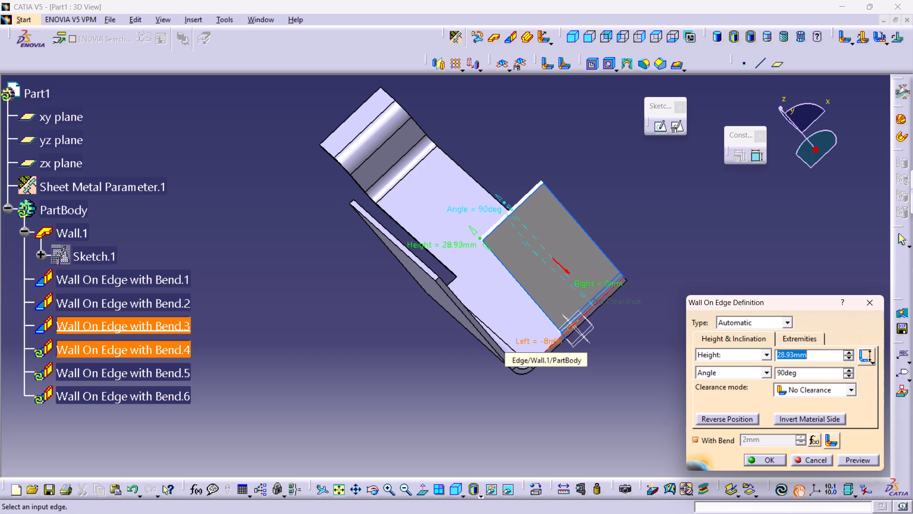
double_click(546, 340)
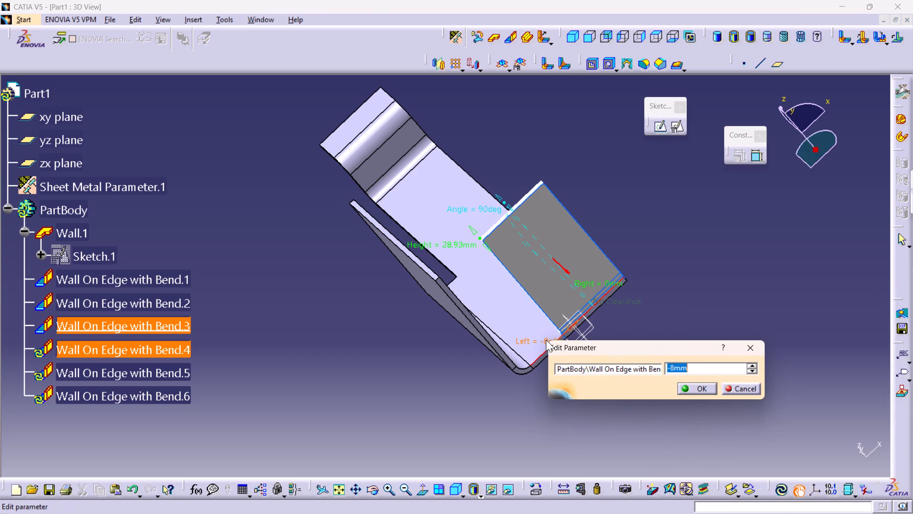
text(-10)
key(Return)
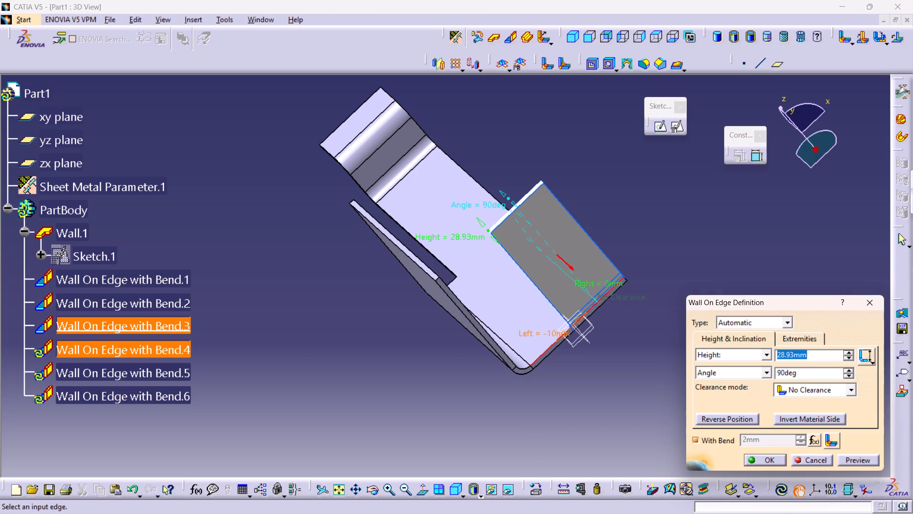
Set the left limit offset of Wall On Edge with Bend.3 to -5 mm, accept the definition and update the part.
double_click(551, 336)
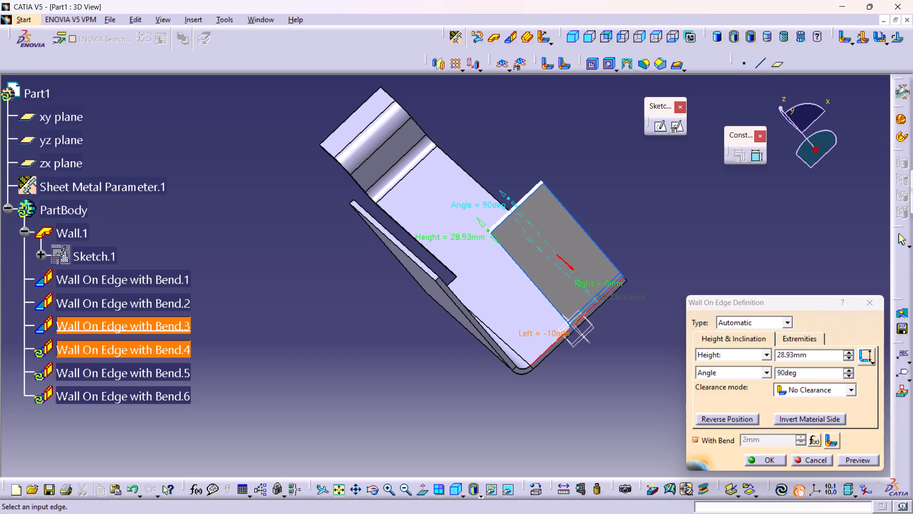
double_click(551, 336)
text(-5)
key(Return)
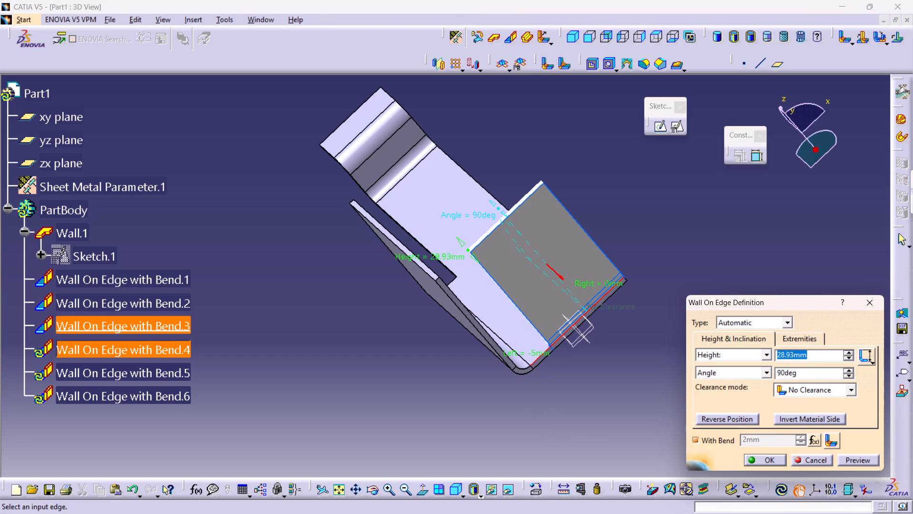
click(775, 462)
click(702, 404)
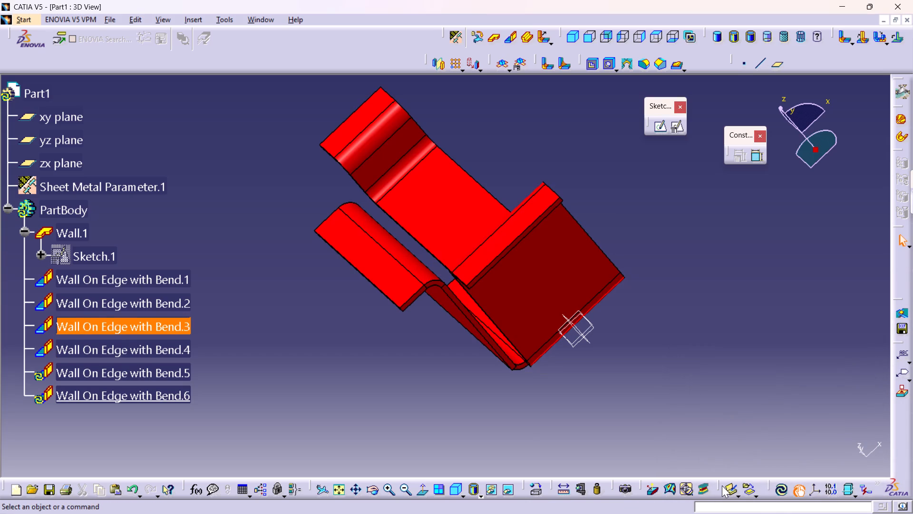
click(786, 490)
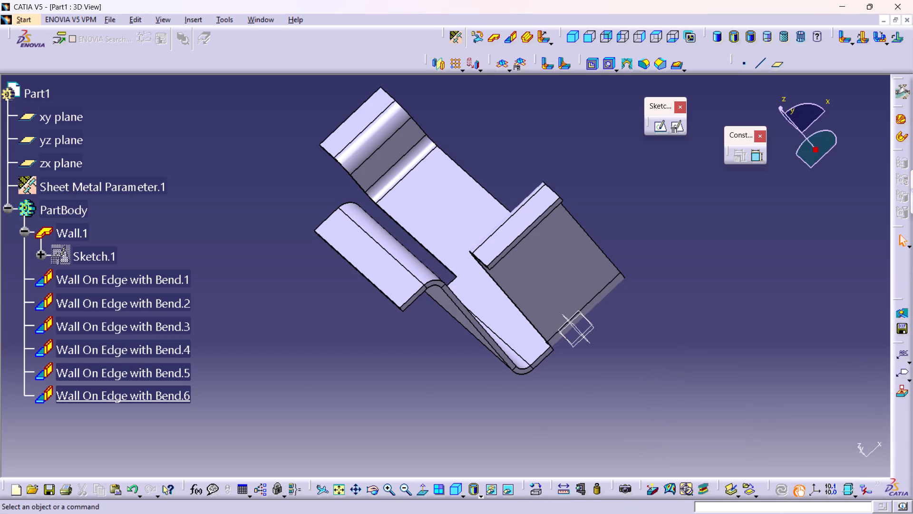
Examine the updated part from several angles and in the isometric view, checking the gap between the two upright flanges.
middle_drag(728, 369, 186, 346)
right_drag(728, 369, 186, 346)
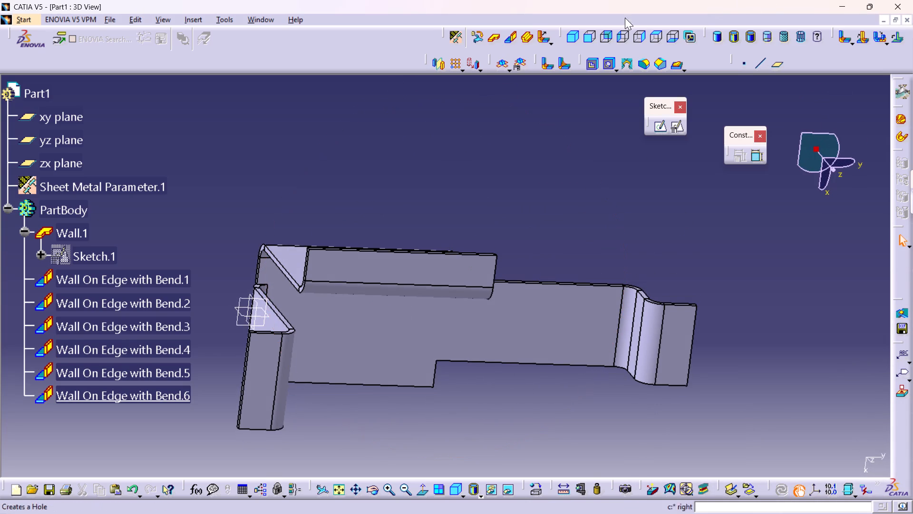
click(570, 34)
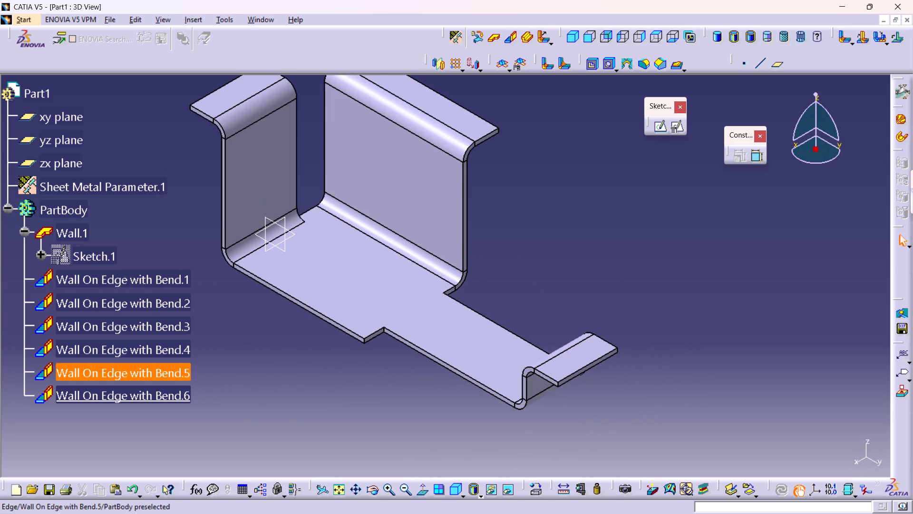
middle_drag(522, 194, 538, 224)
right_click(522, 194)
middle_drag(529, 202, 529, 201)
right_click(529, 202)
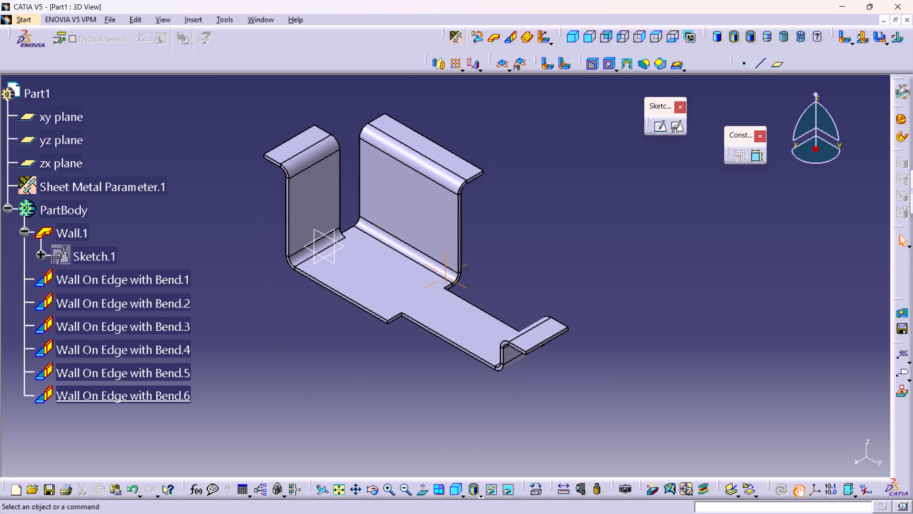
middle_drag(529, 201, 526, 186)
scroll(522, 198, up, 1)
middle_drag(522, 198, 522, 231)
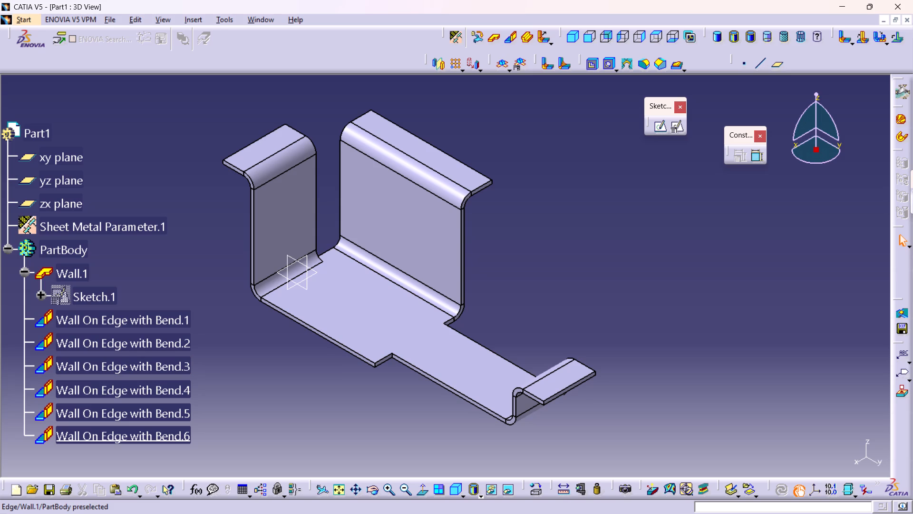
middle_drag(318, 365, 318, 343)
right_click(318, 365)
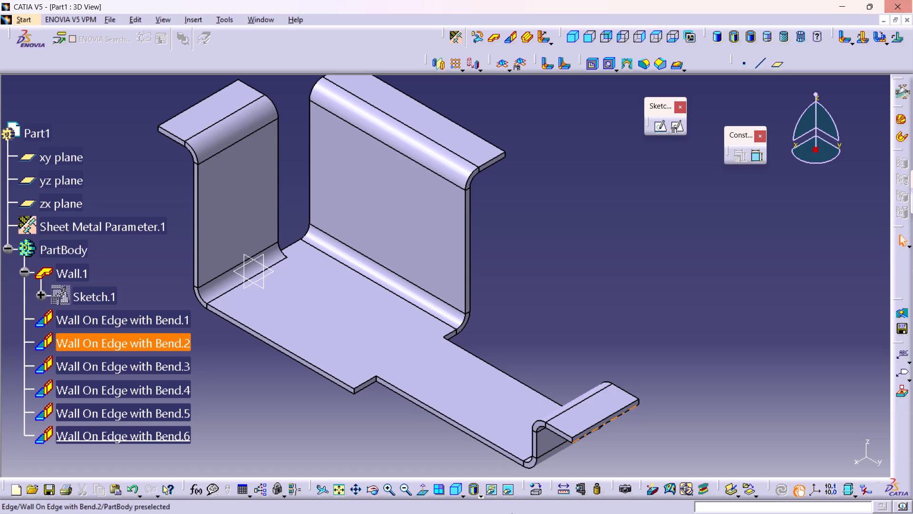
Start a hole on the top face of the Wall On Edge with Bend.6 lip and open its positioning sketch.
middle_drag(268, 168, 308, 248)
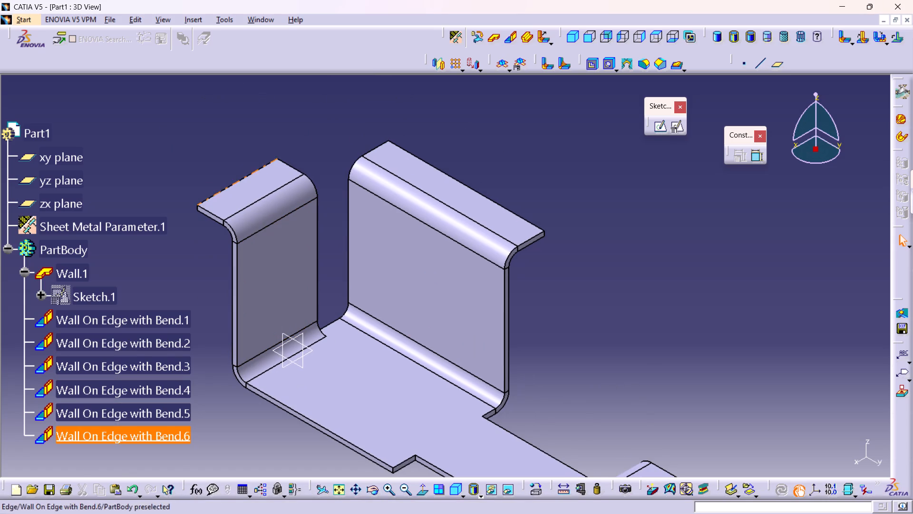
click(253, 181)
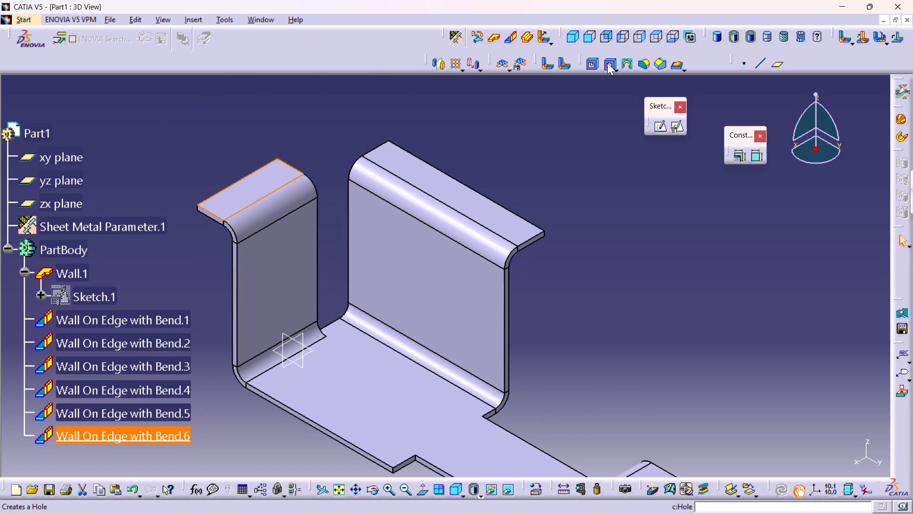
click(608, 62)
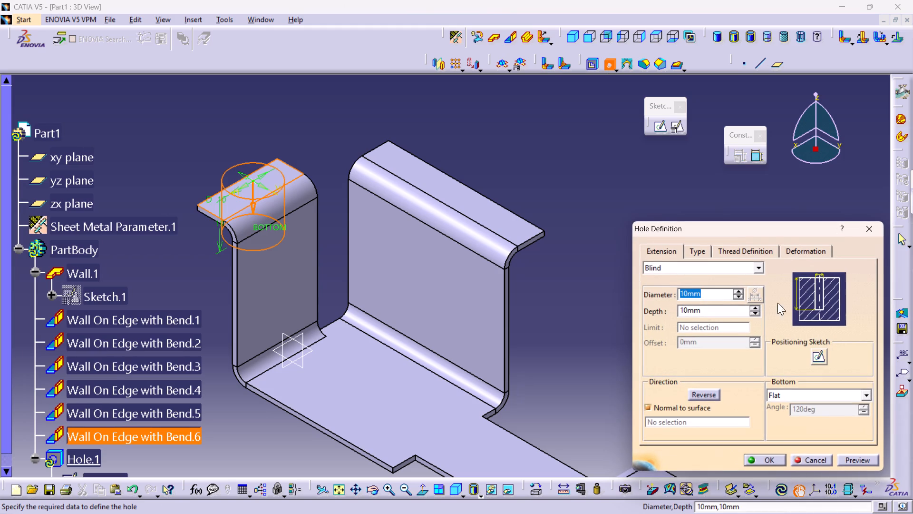
double_click(816, 357)
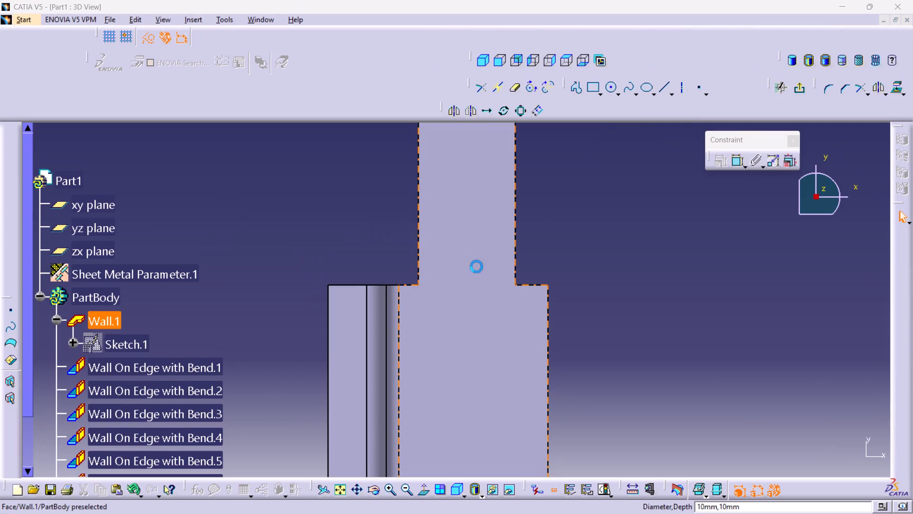
Constrain the hole centre 9 mm from the lip's short side edge nearest the long upright flange.
middle_drag(496, 308, 464, 159)
middle_drag(473, 294, 466, 210)
middle_drag(515, 292, 521, 245)
right_click(515, 292)
scroll(552, 286, up, 1)
middle_drag(552, 286, 561, 264)
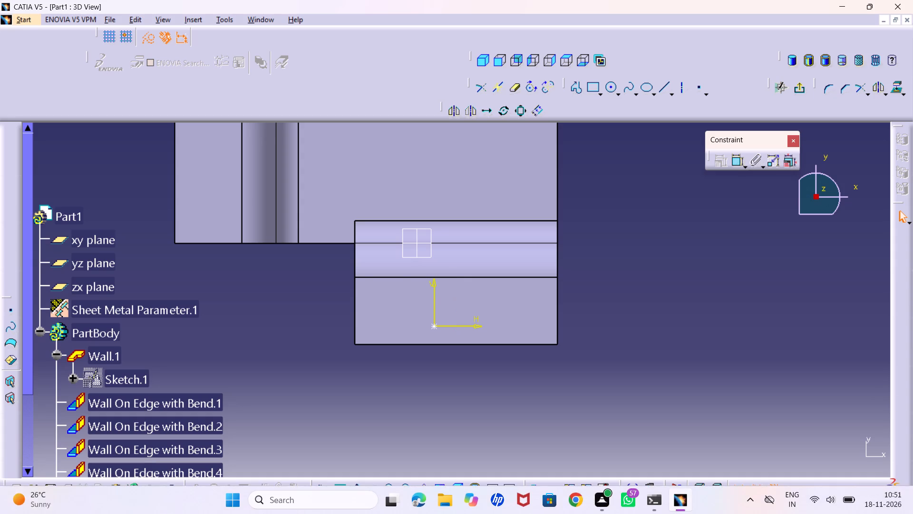
double_click(735, 163)
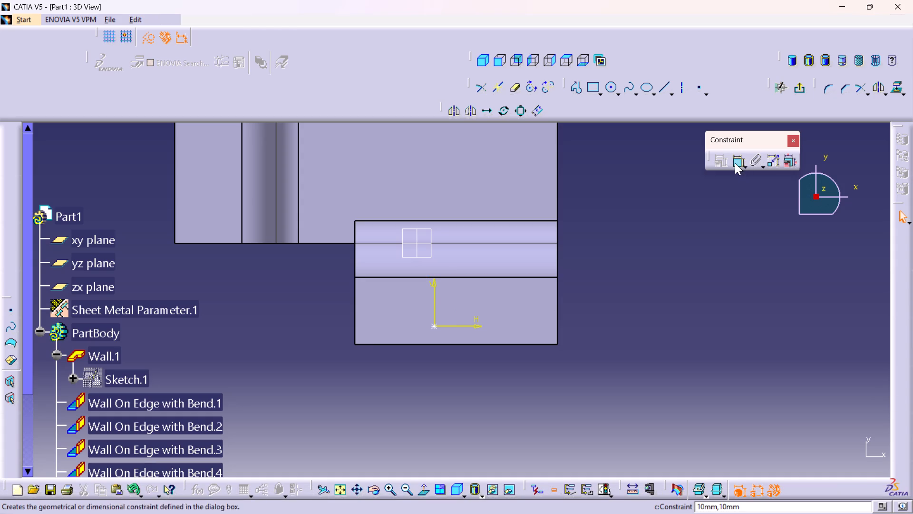
click(358, 310)
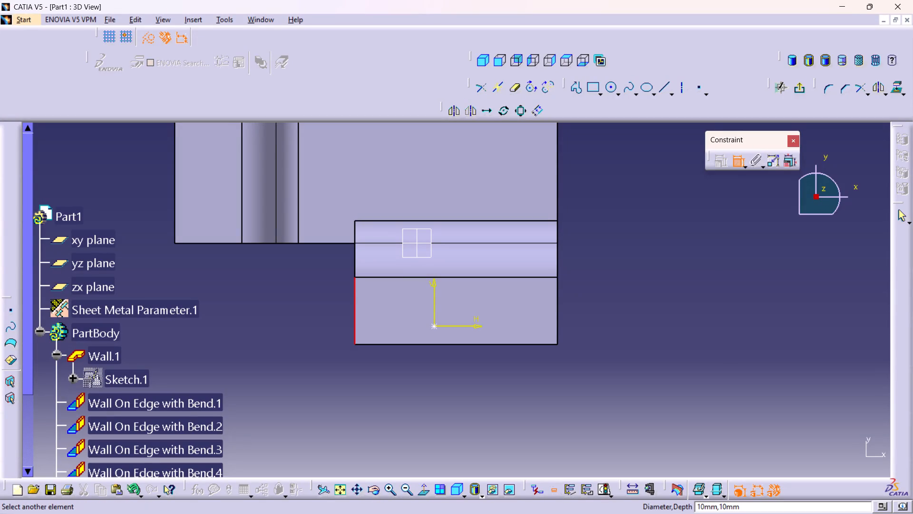
click(434, 326)
click(393, 385)
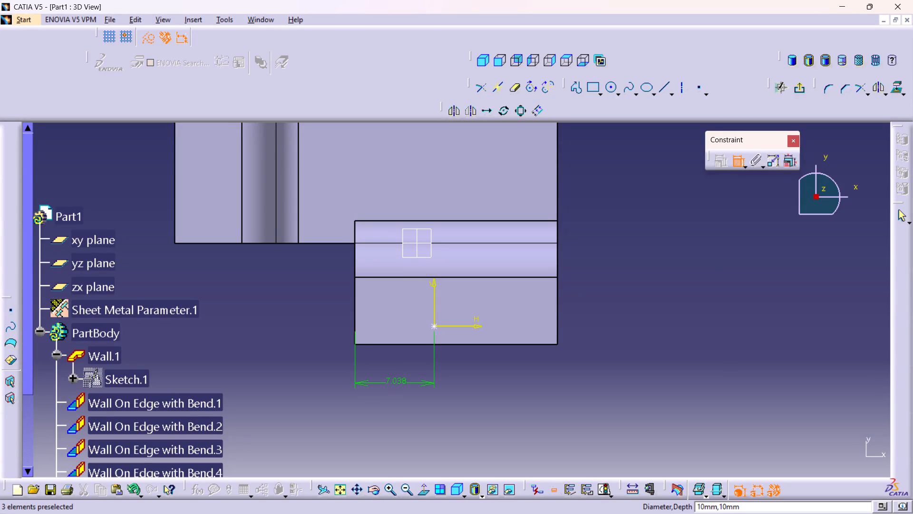
double_click(391, 381)
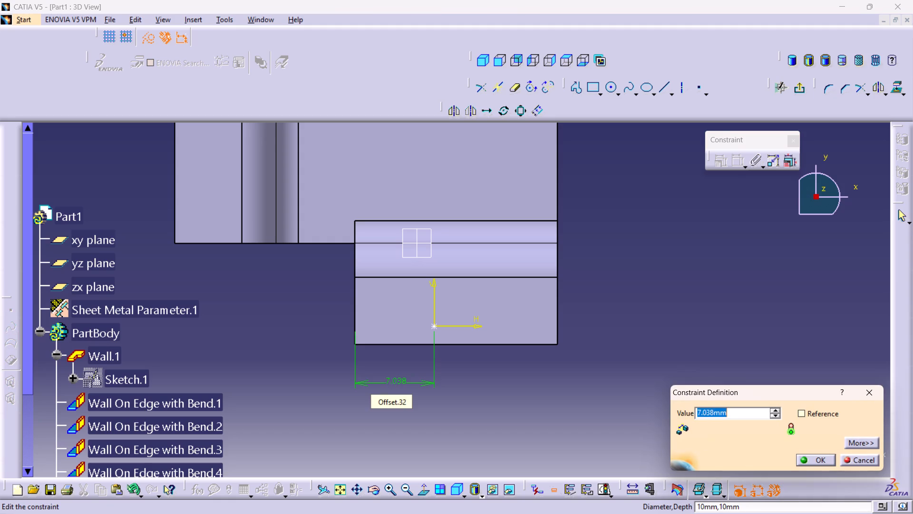
key(9)
key(Return)
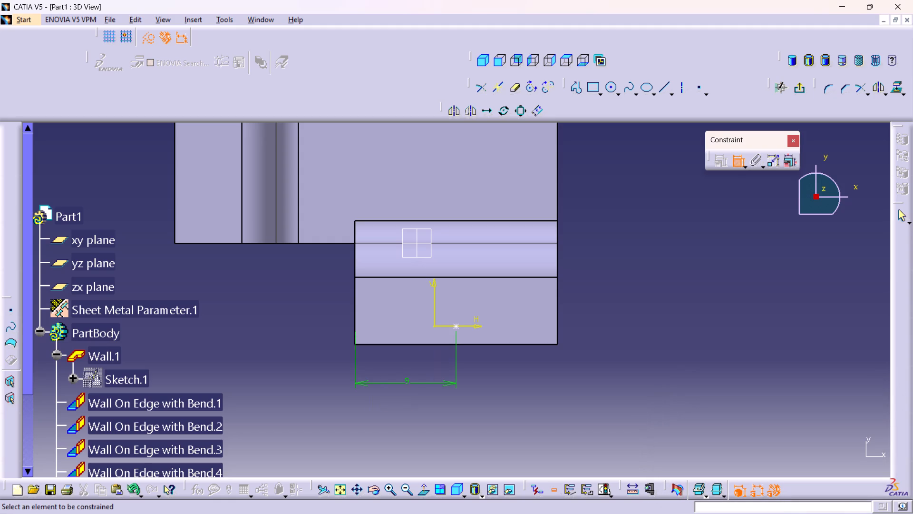
Constrain the hole centre 3 mm from the lip's bend line and exit the positioning sketch.
click(456, 327)
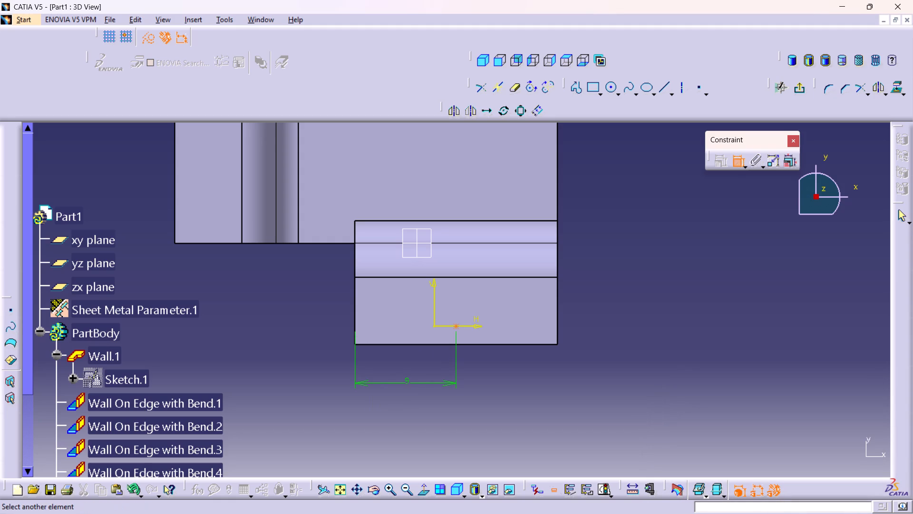
click(456, 278)
click(600, 308)
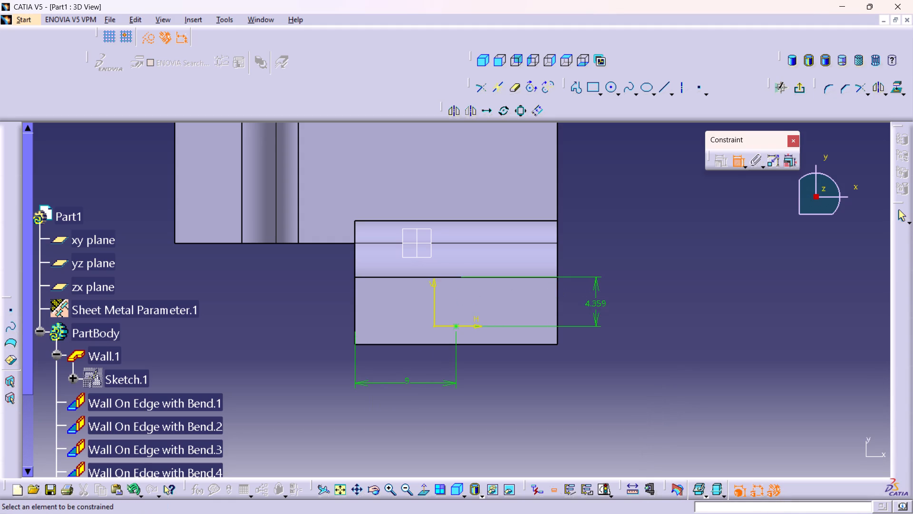
double_click(593, 302)
key(3)
key(Return)
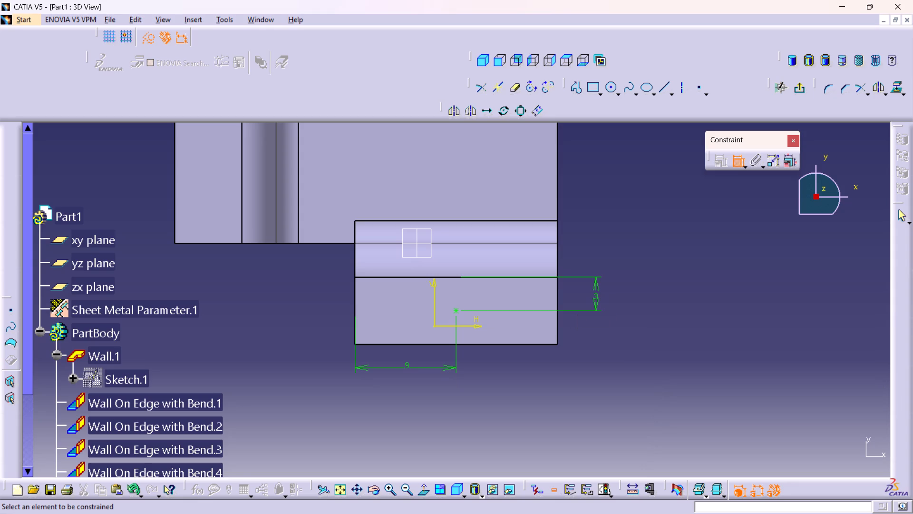
click(795, 84)
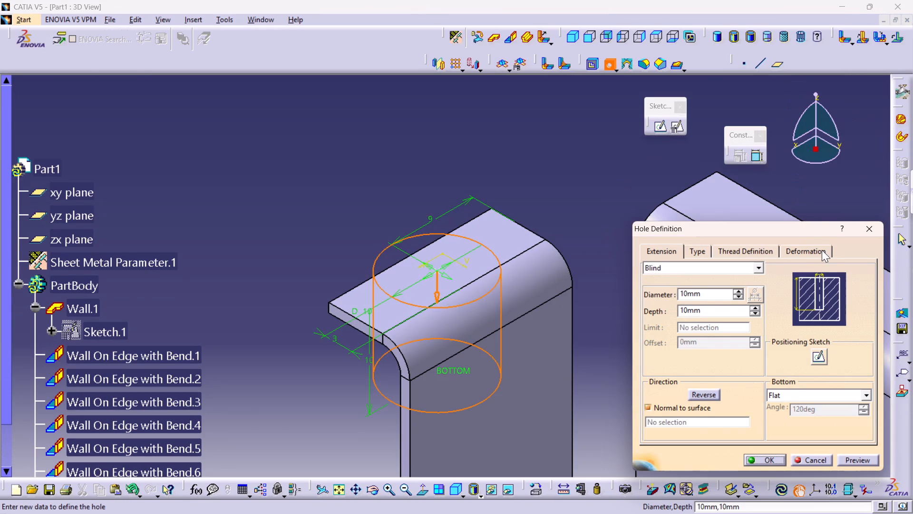
Set the hole diameter to 4 mm, preview it and accept the hole definition.
double_click(708, 292)
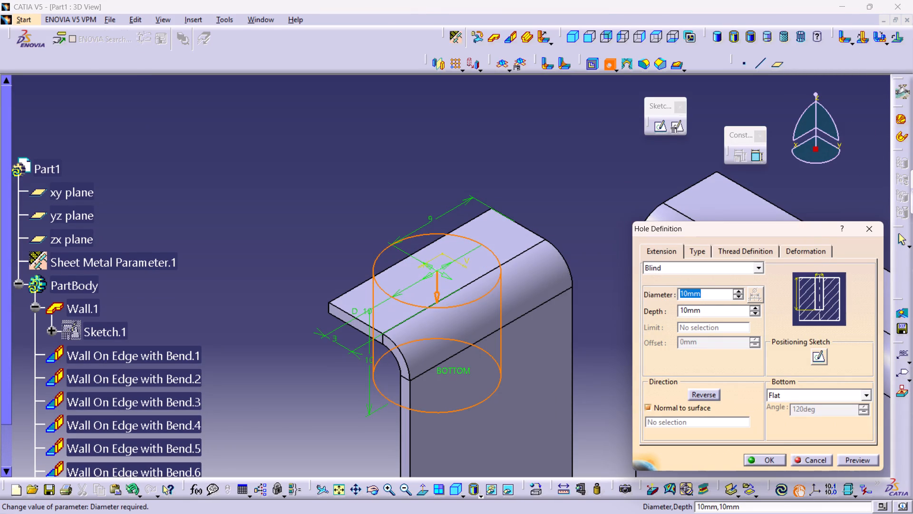
key(4)
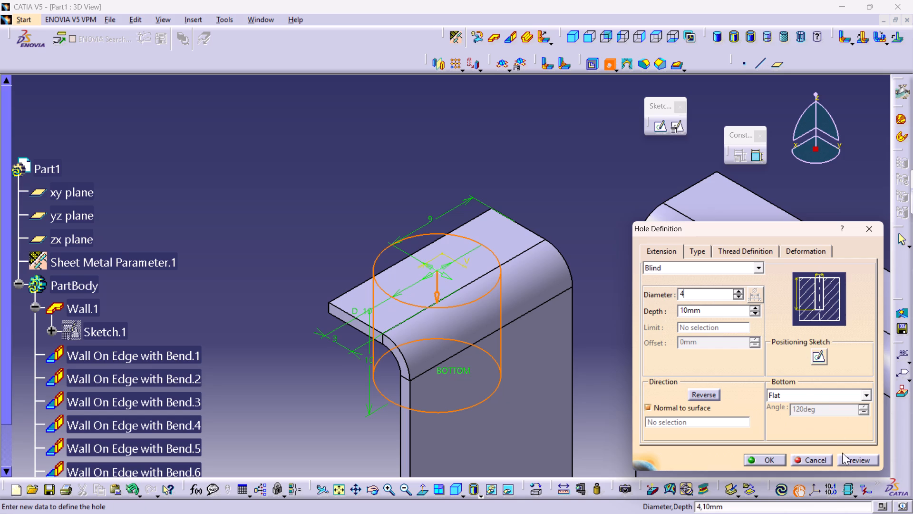
click(848, 461)
click(766, 460)
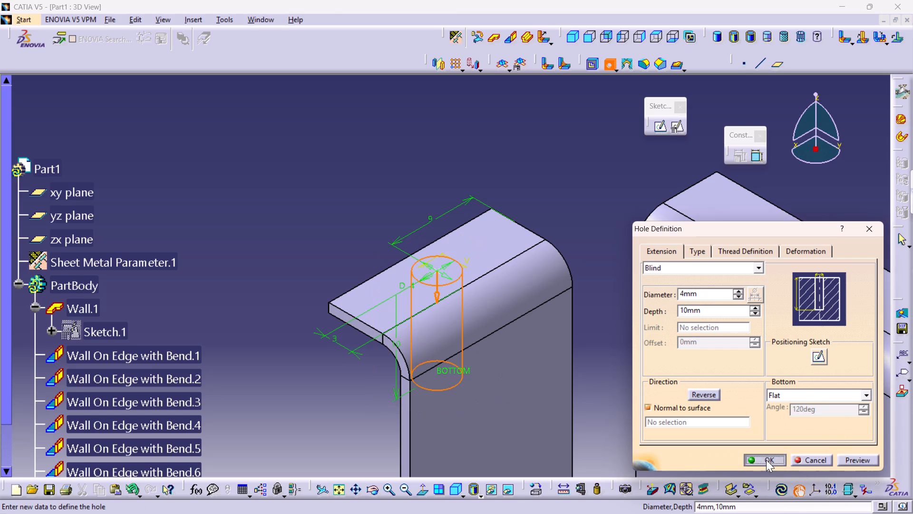
click(652, 399)
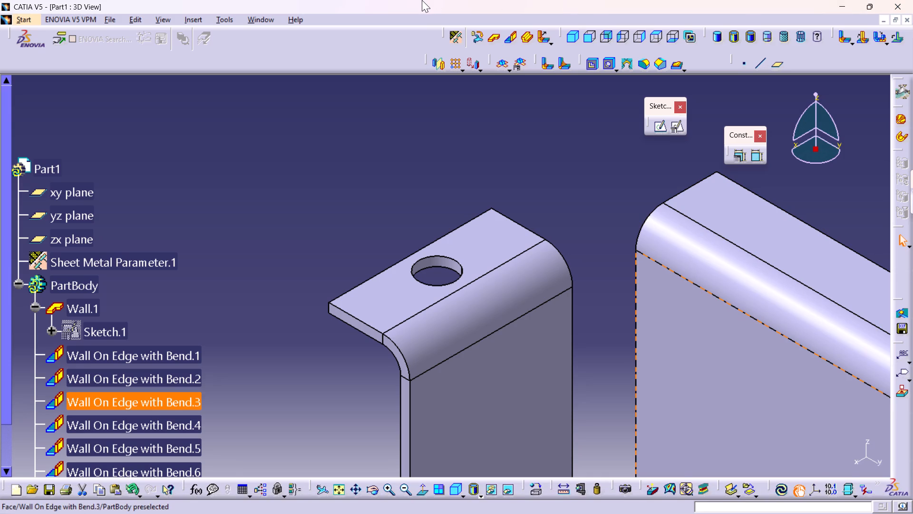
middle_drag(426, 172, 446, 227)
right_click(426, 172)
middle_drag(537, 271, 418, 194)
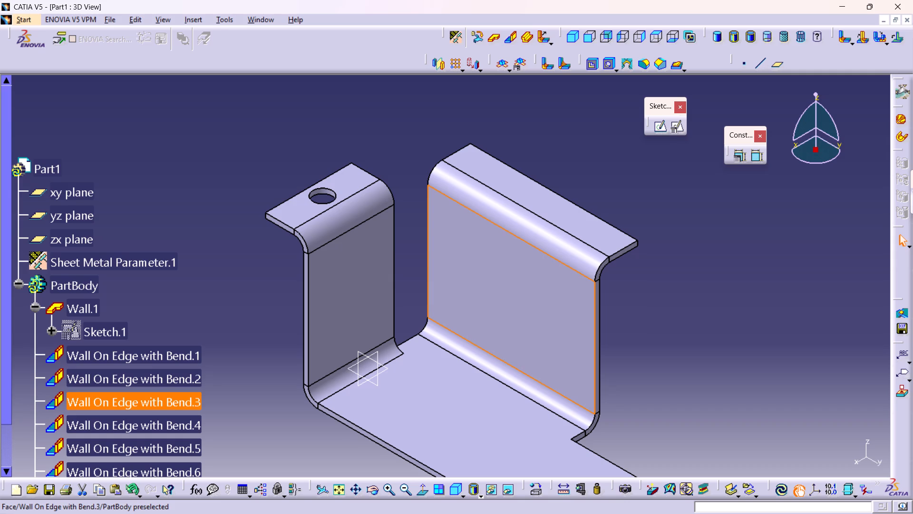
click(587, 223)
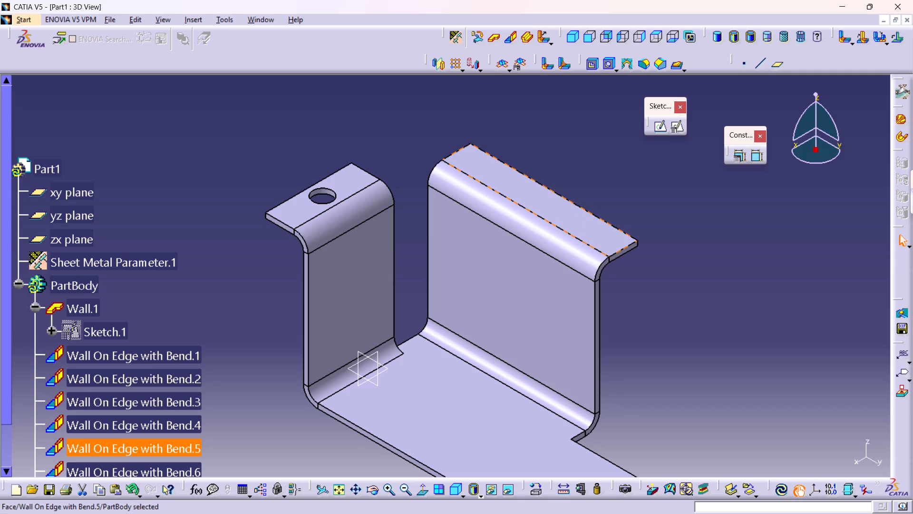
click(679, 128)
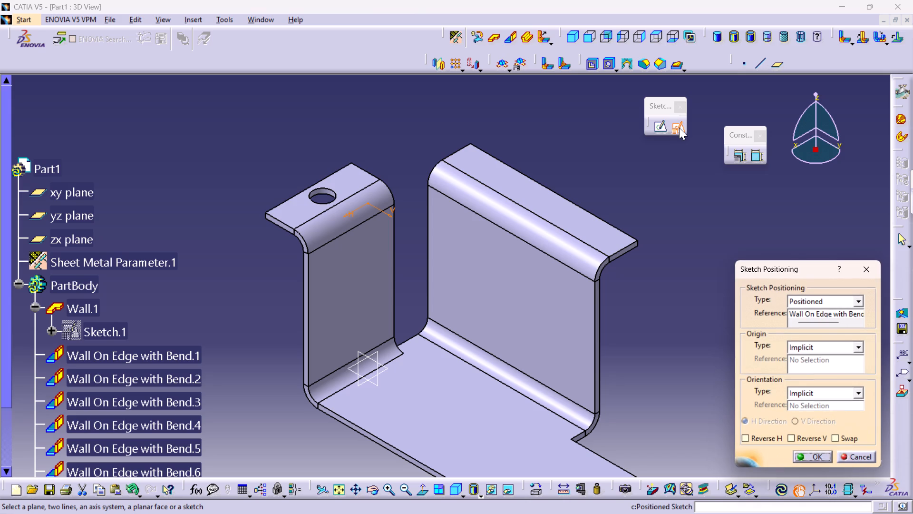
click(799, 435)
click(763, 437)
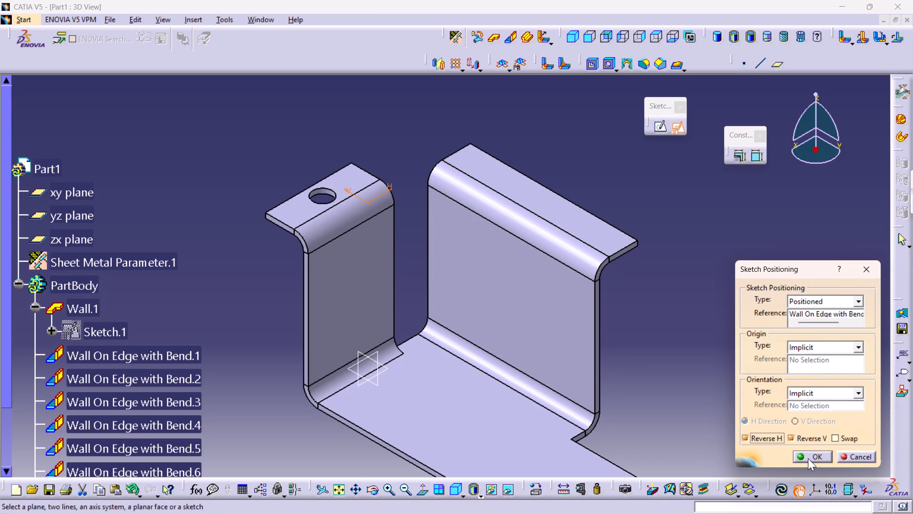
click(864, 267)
Start a hole on the Wall On Edge with Bend.5 lip and constrain its centre 3 mm from the short edge nearest the base's narrow neck.
click(552, 208)
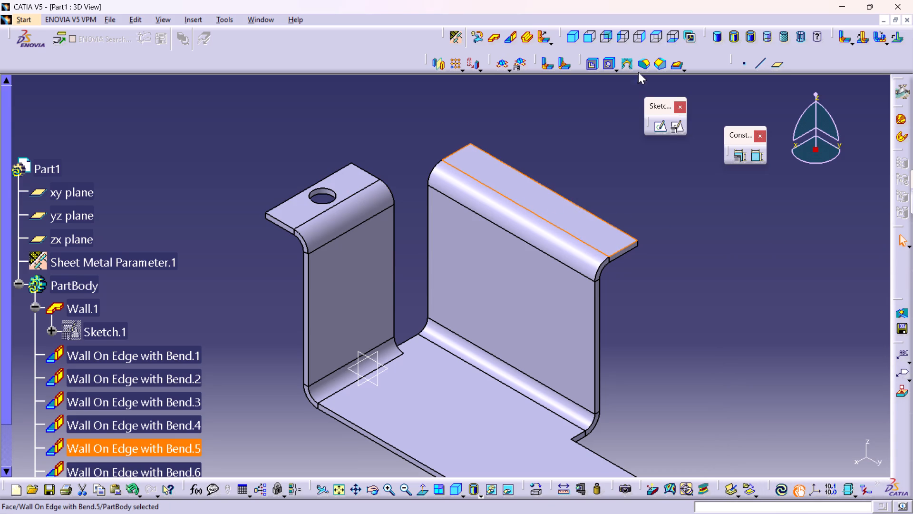
click(612, 61)
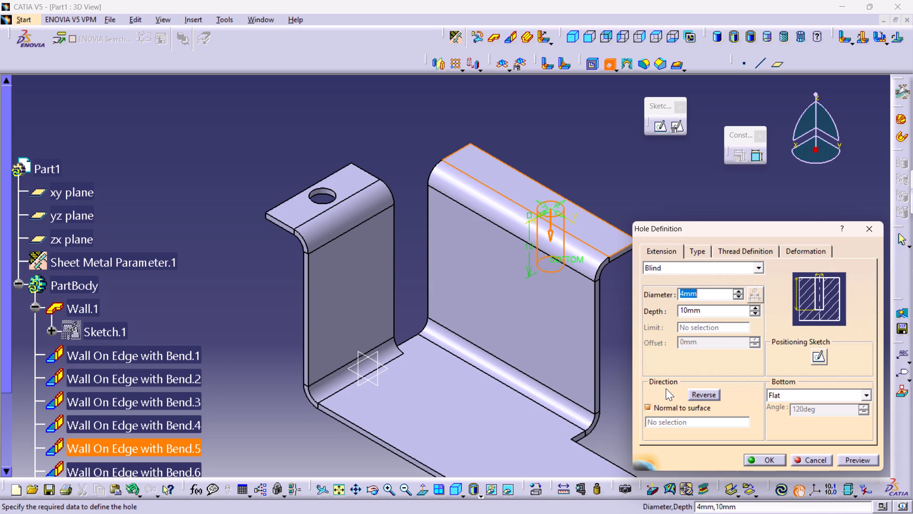
double_click(818, 356)
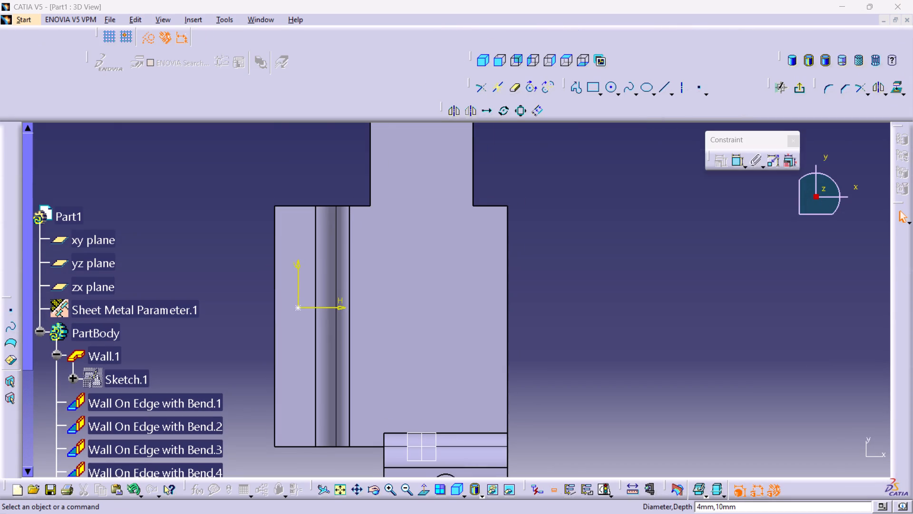
middle_drag(533, 321, 607, 312)
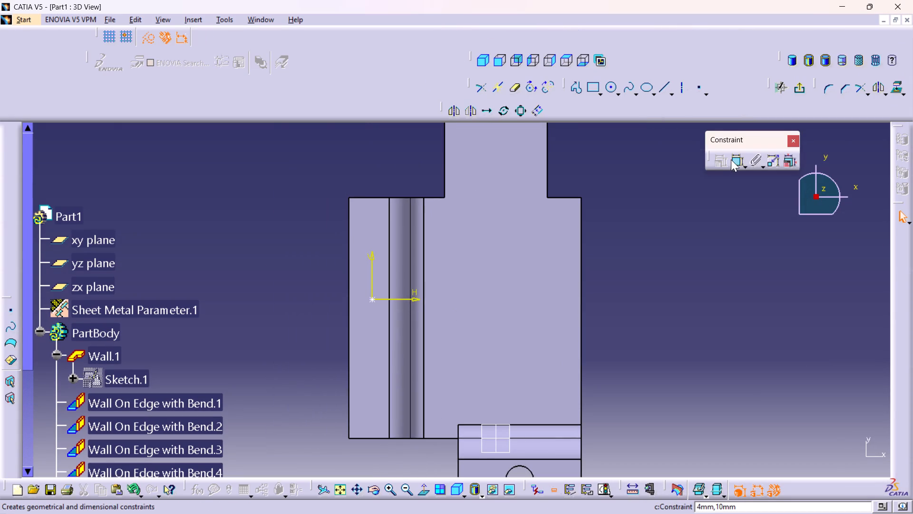
double_click(737, 159)
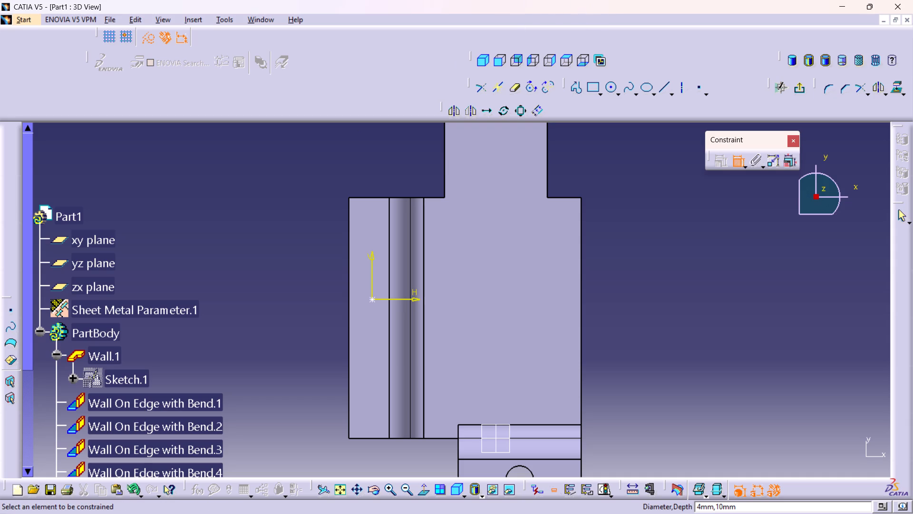
click(374, 300)
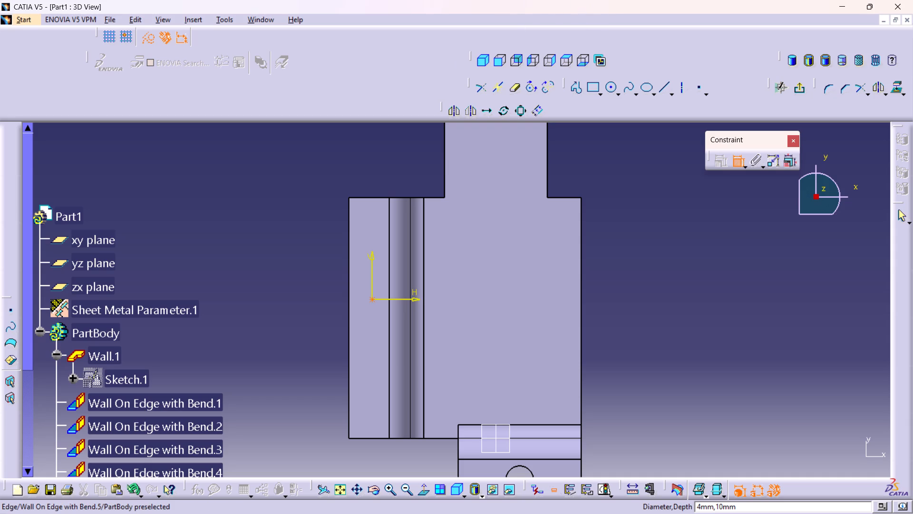
click(356, 198)
click(319, 224)
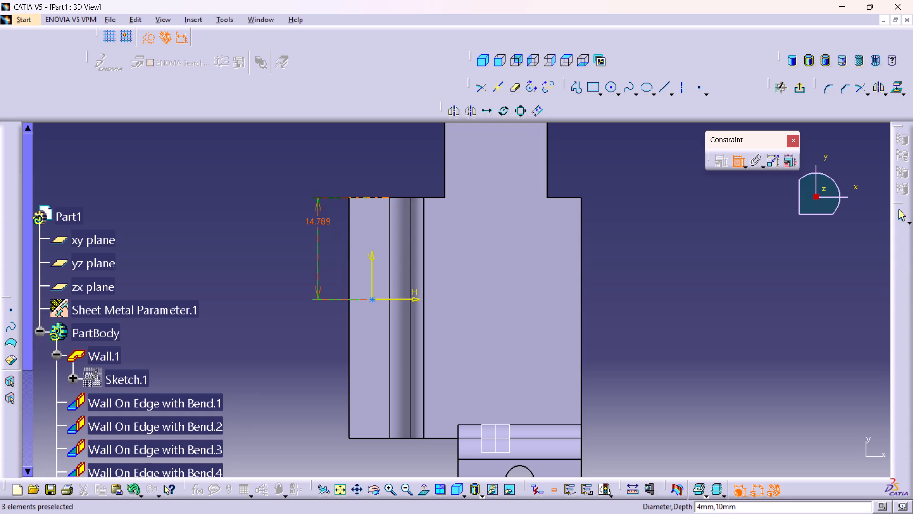
double_click(316, 224)
key(3)
key(Return)
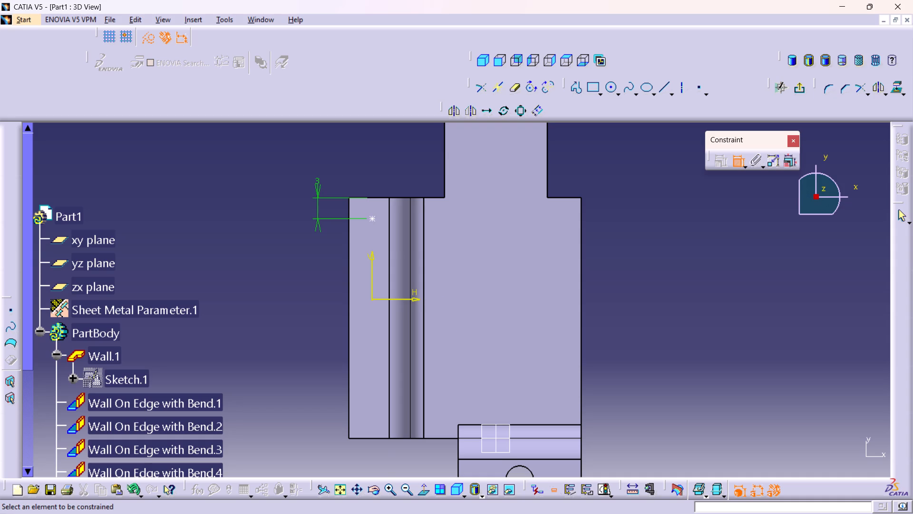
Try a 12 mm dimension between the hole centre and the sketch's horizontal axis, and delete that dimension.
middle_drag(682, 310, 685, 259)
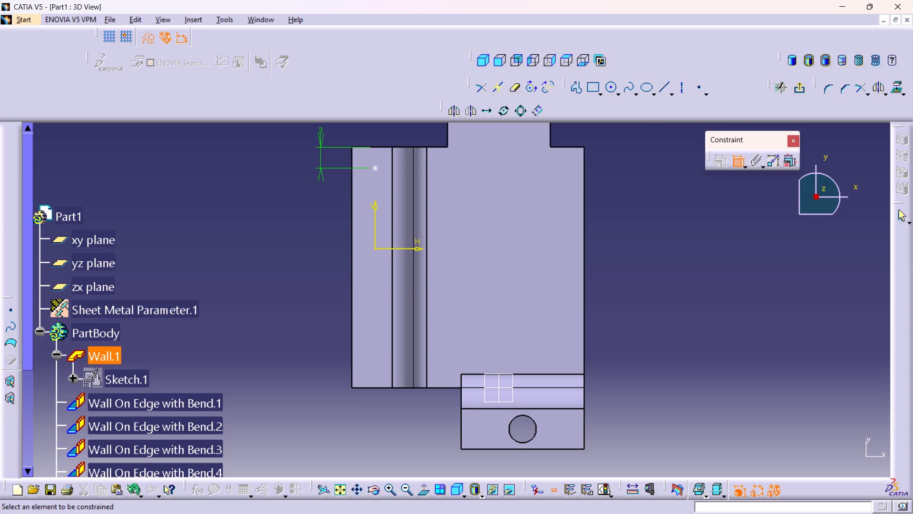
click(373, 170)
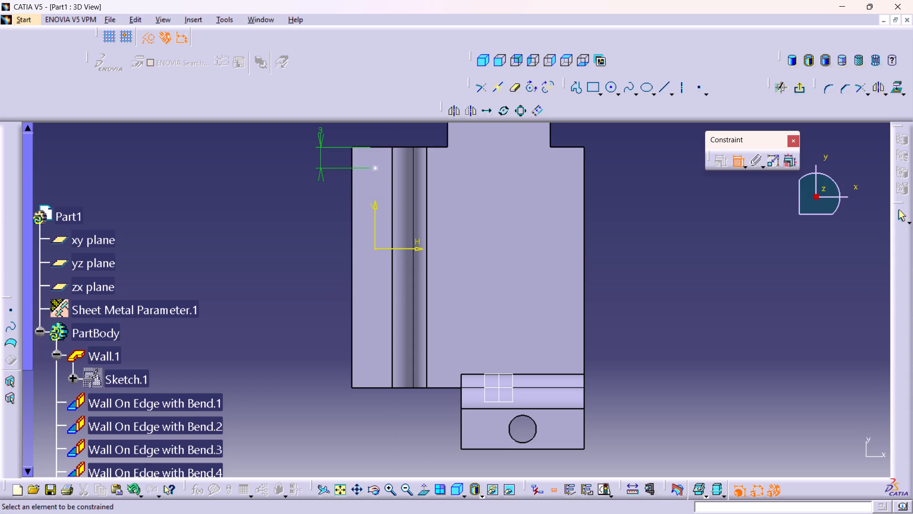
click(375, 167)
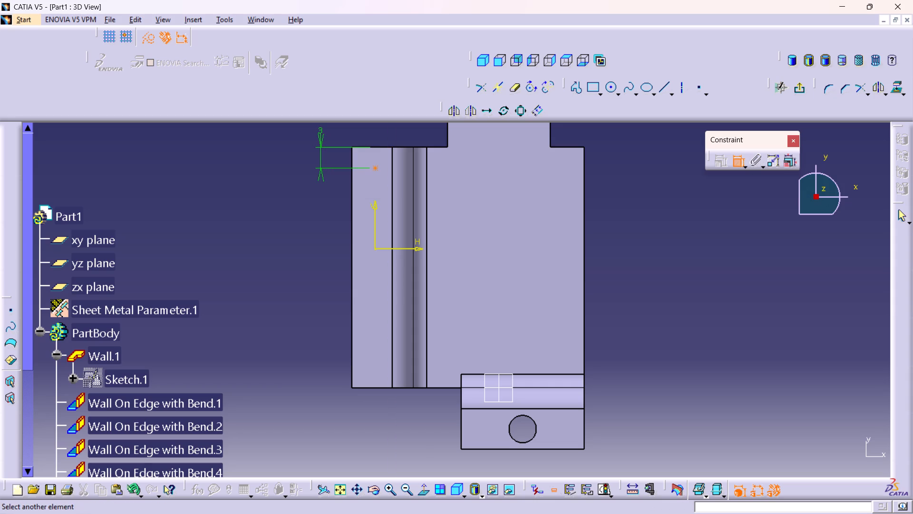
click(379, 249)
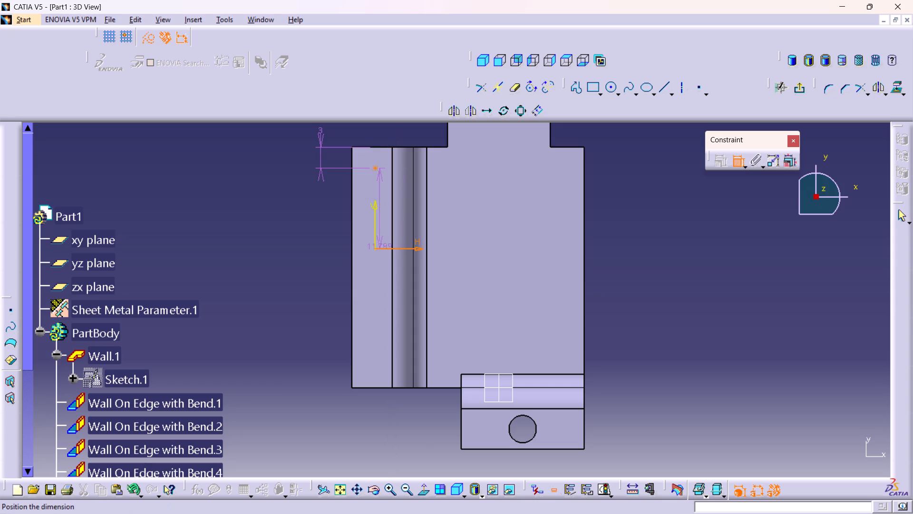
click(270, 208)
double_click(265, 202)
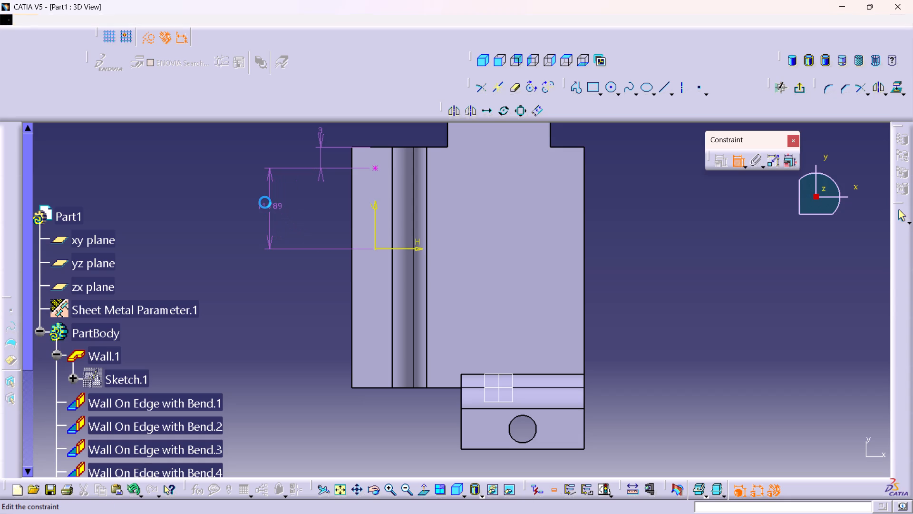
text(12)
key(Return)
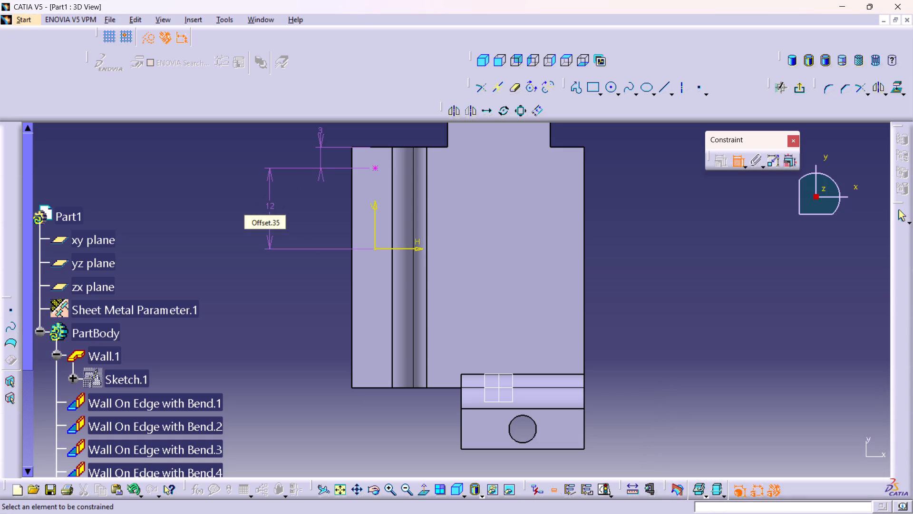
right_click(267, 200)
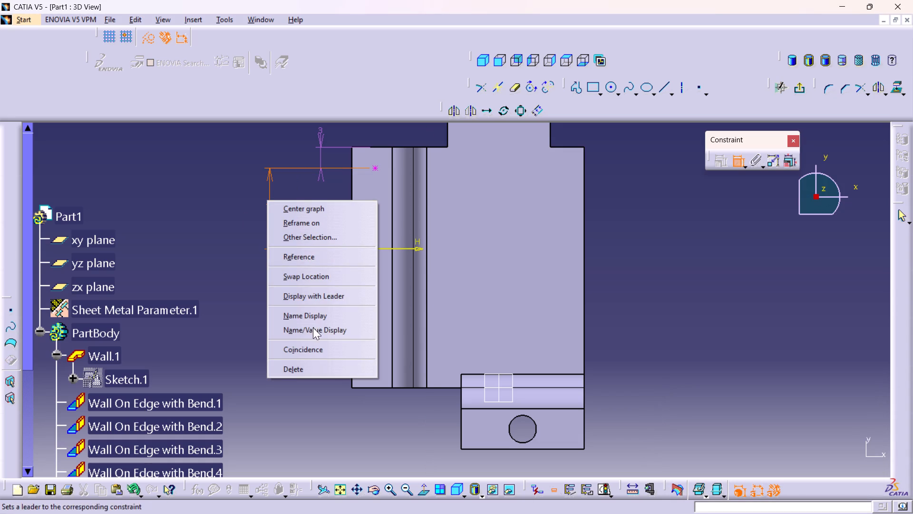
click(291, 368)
Constrain the hole centre 3 mm from the lip's long outer edge and exit the positioning sketch.
click(375, 168)
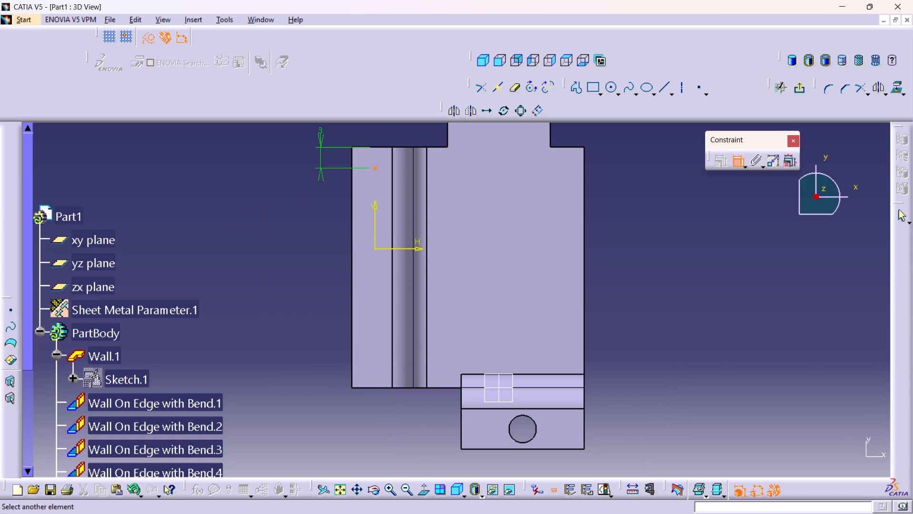
click(353, 181)
click(366, 131)
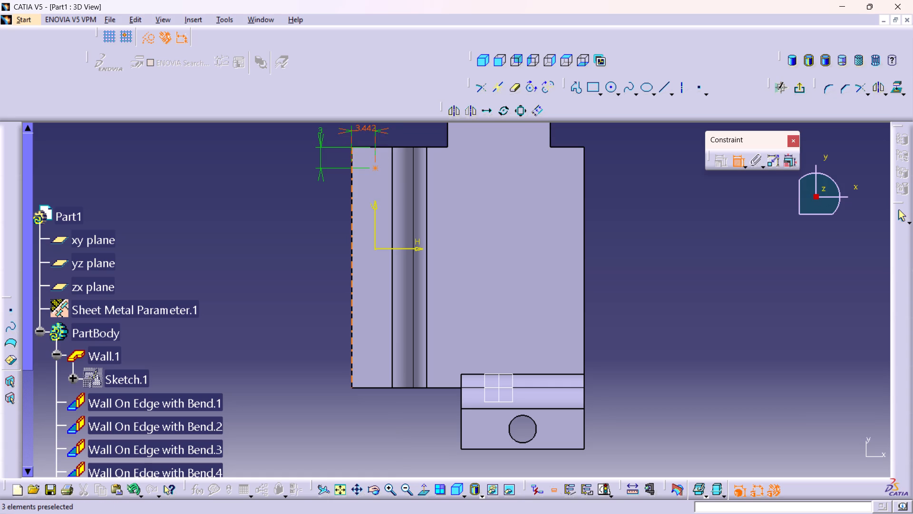
double_click(363, 128)
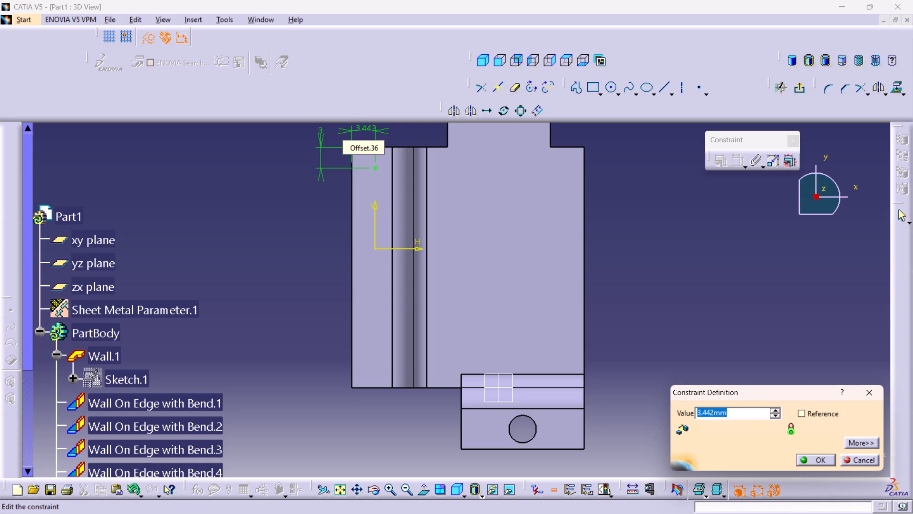
key(3)
key(Return)
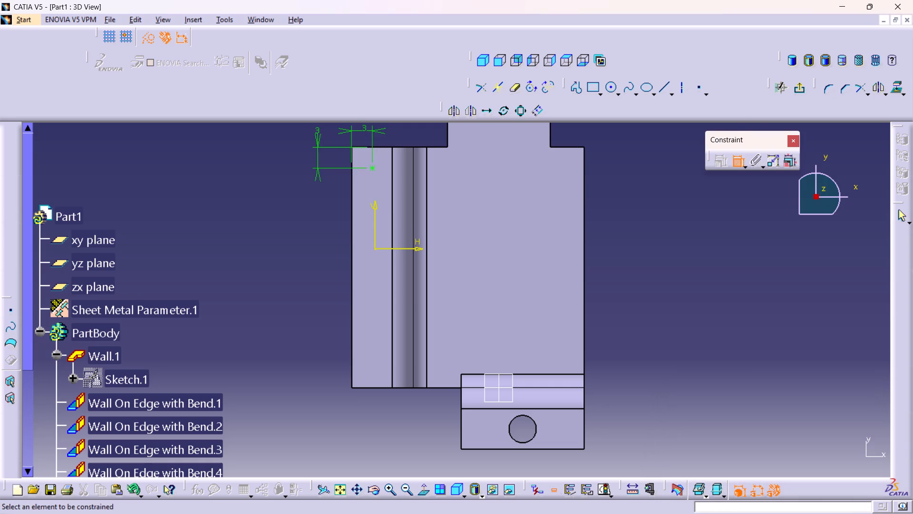
click(800, 84)
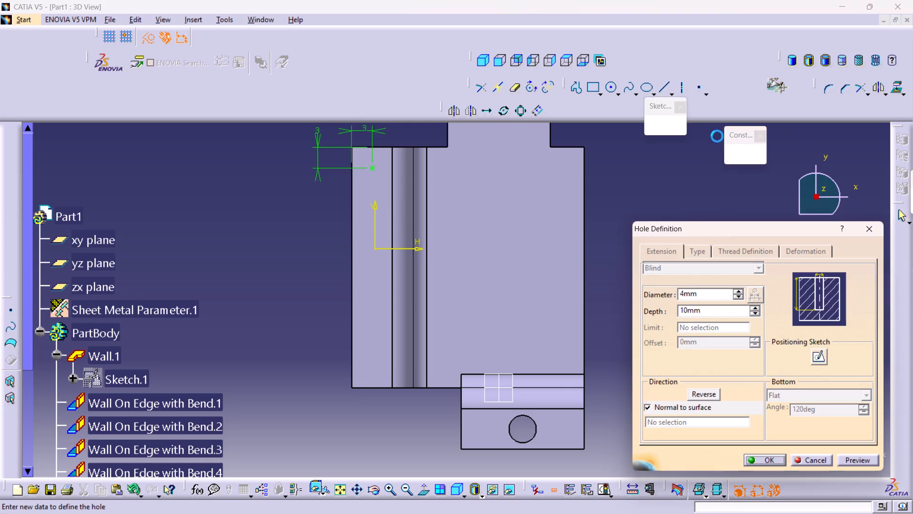
Set the hole diameter to 4 mm, preview it and accept the hole definition.
middle_drag(526, 273, 413, 206)
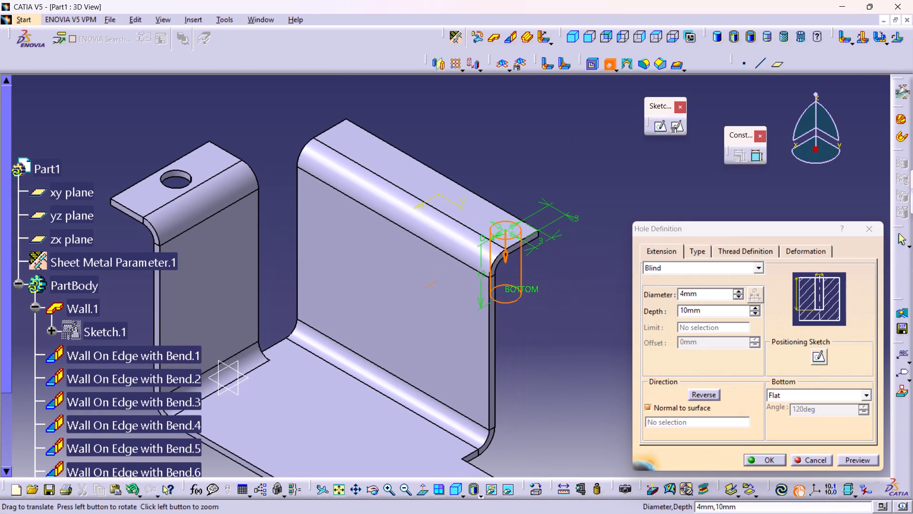
double_click(705, 293)
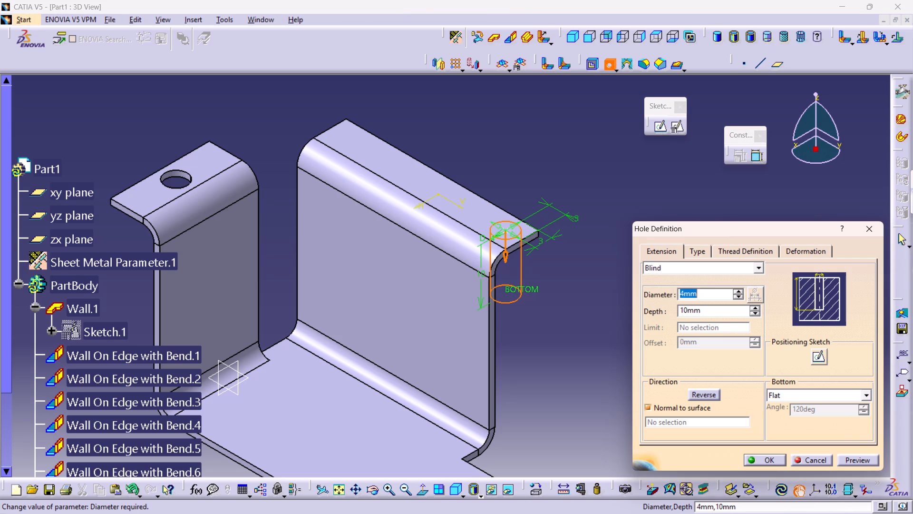
key(4)
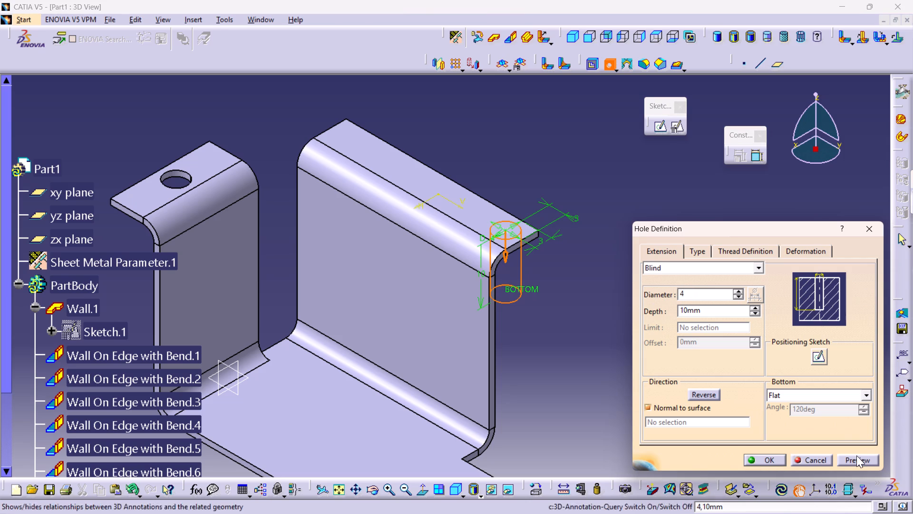
click(855, 456)
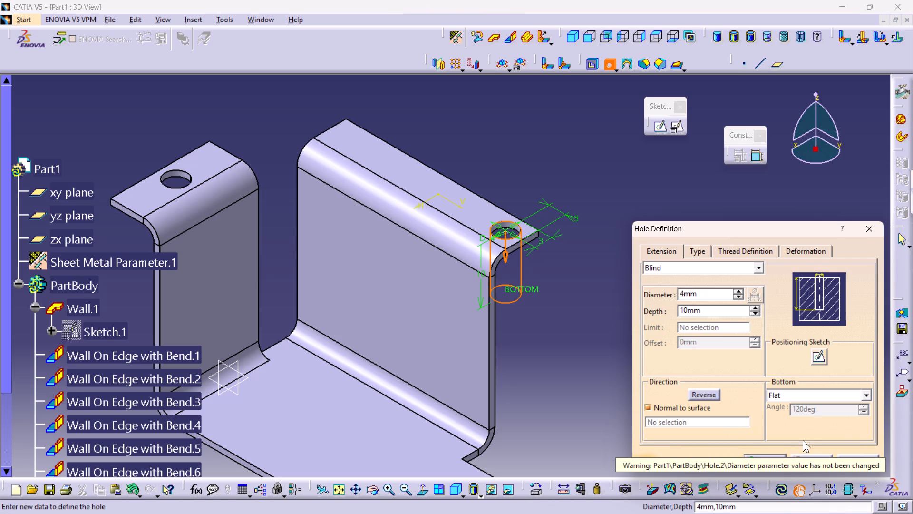
scroll(762, 410, down, 7)
scroll(772, 451, down, 3)
scroll(811, 367, down, 4)
key(Return)
click(583, 382)
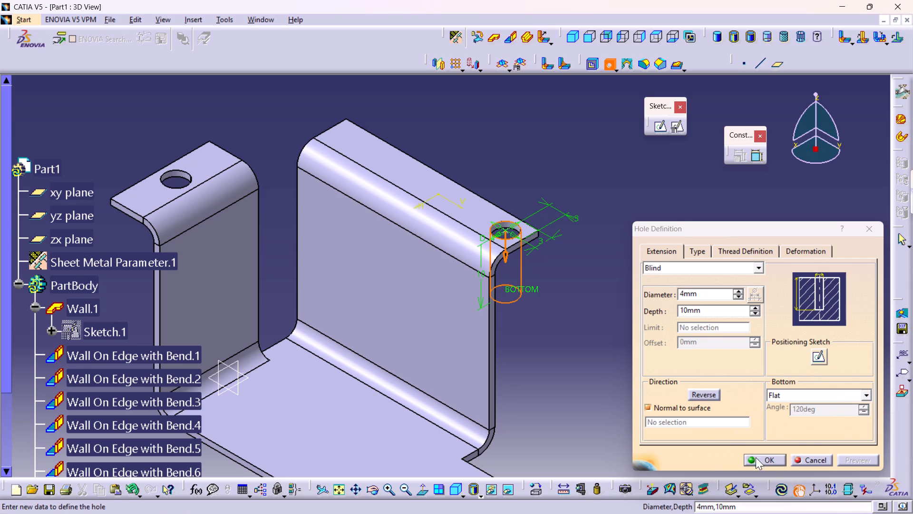
click(764, 460)
click(617, 380)
Edit Hole.2 on the Wall On Edge with Bend.5 lip and set its diameter to 2 mm.
scroll(573, 353, down, 1)
middle_drag(573, 353, 560, 377)
right_drag(573, 353, 560, 377)
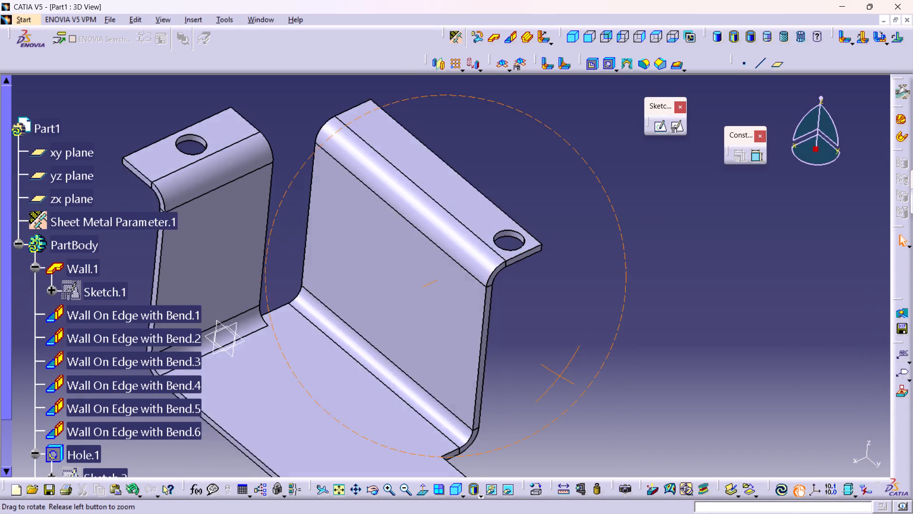
middle_drag(560, 377, 520, 422)
right_drag(560, 377, 505, 420)
middle_drag(560, 388, 521, 378)
right_drag(560, 388, 521, 378)
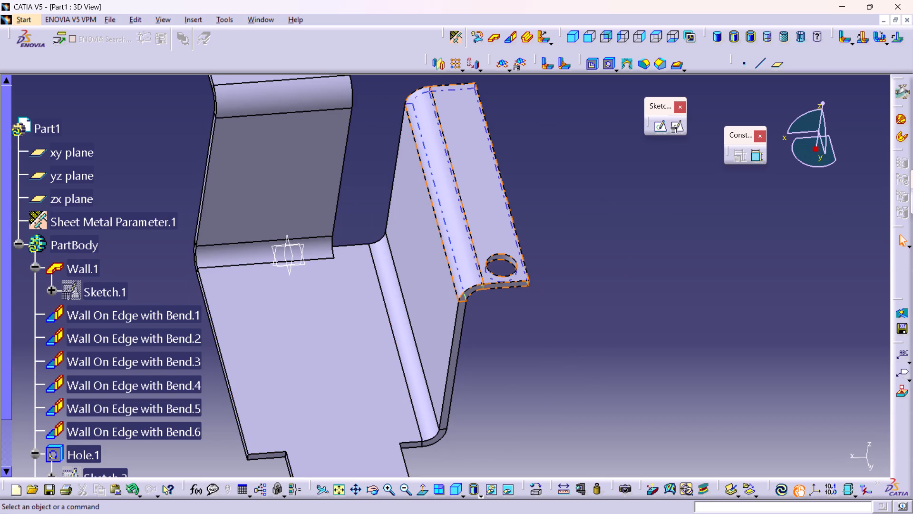
scroll(168, 403, down, 2)
double_click(89, 420)
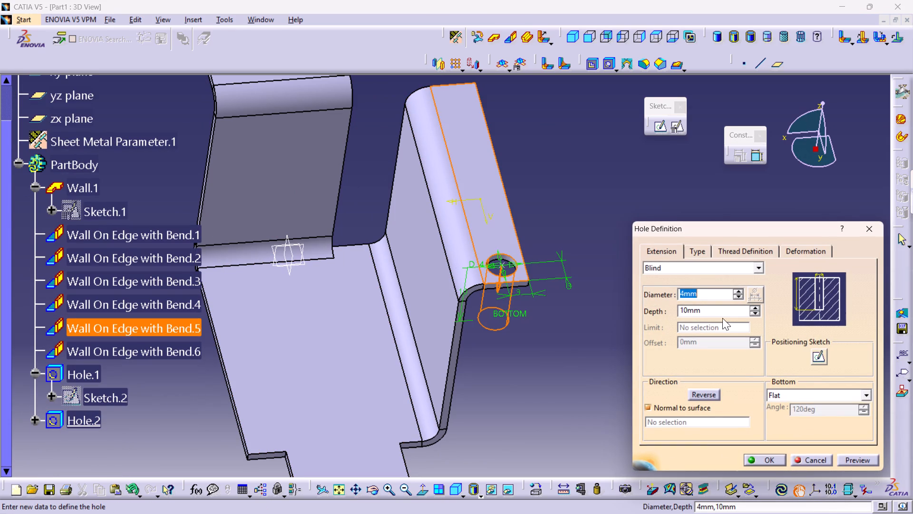
key(2)
key(Return)
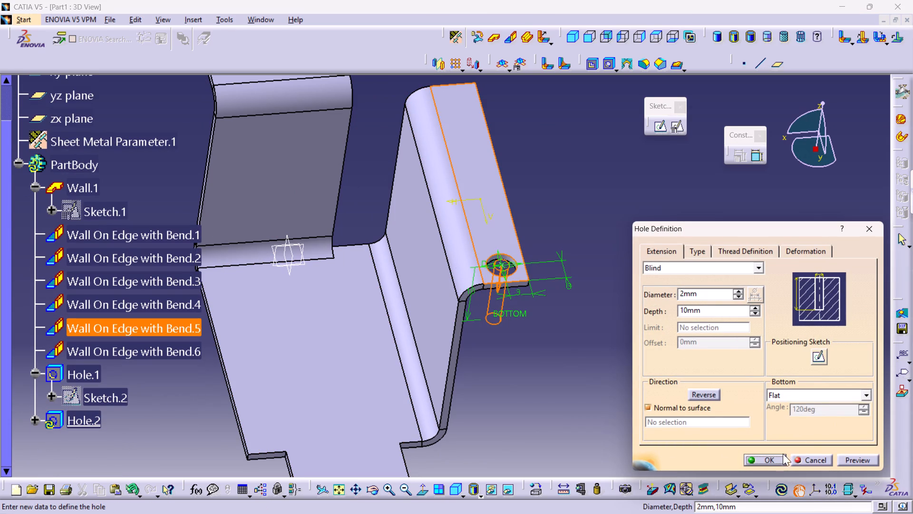
click(769, 456)
click(618, 403)
Start a second hole on the Wall On Edge with Bend.5 lip and constrain its centre 3 mm from the short edge farthest from the narrow neck.
middle_drag(547, 254, 549, 287)
right_click(547, 254)
middle_drag(516, 312, 515, 297)
right_click(516, 312)
middle_drag(557, 217, 560, 265)
click(455, 212)
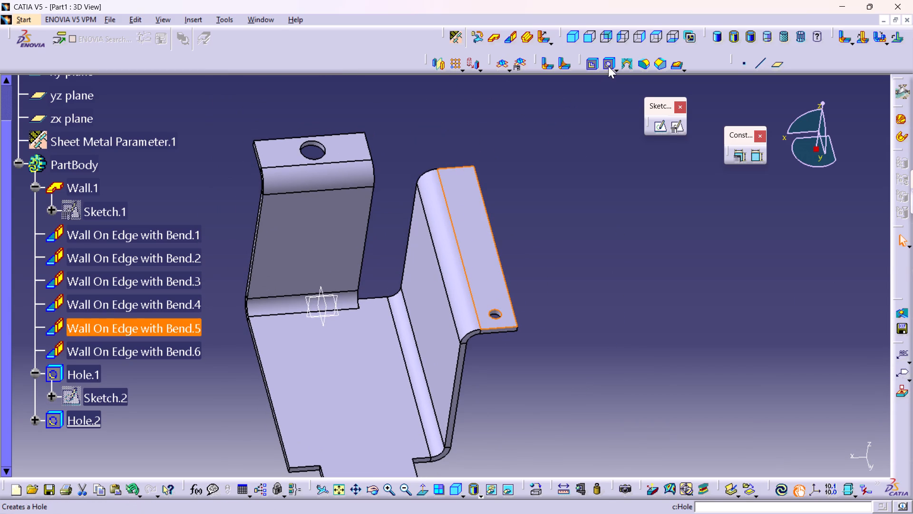
click(608, 63)
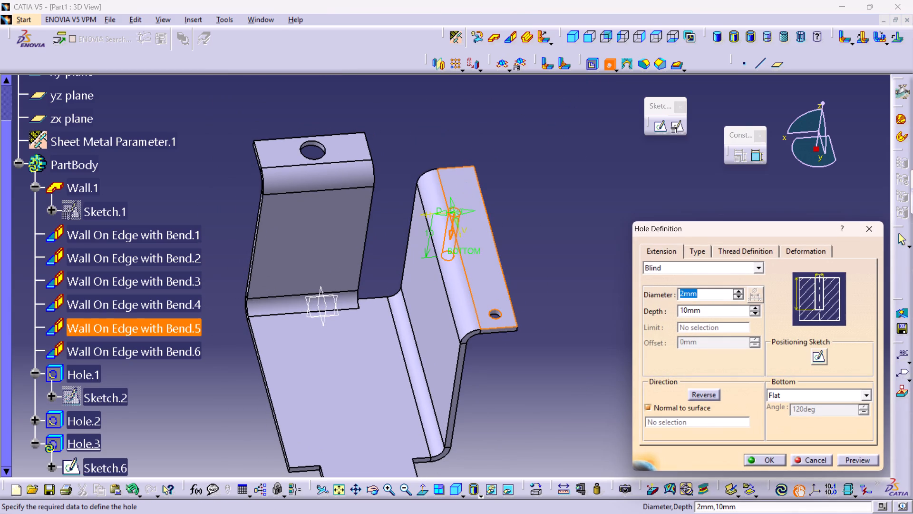
double_click(818, 353)
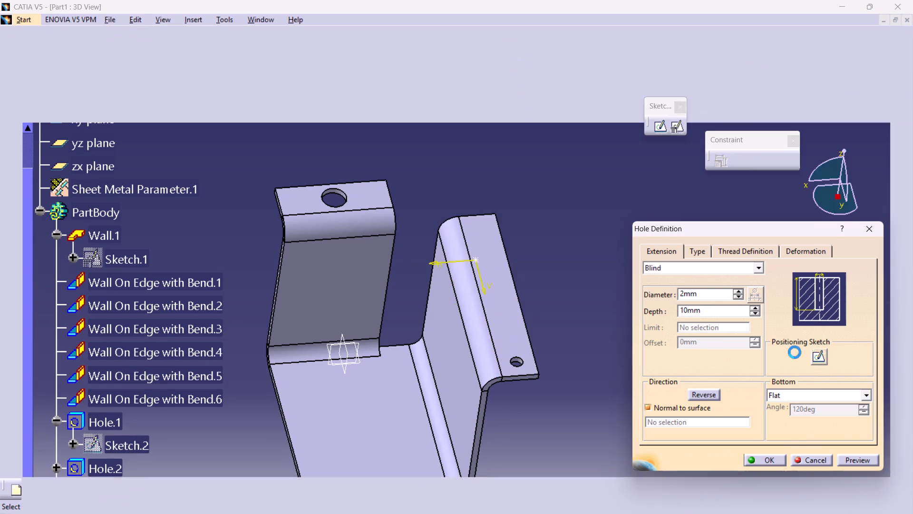
middle_drag(551, 372, 566, 324)
scroll(566, 324, down, 1)
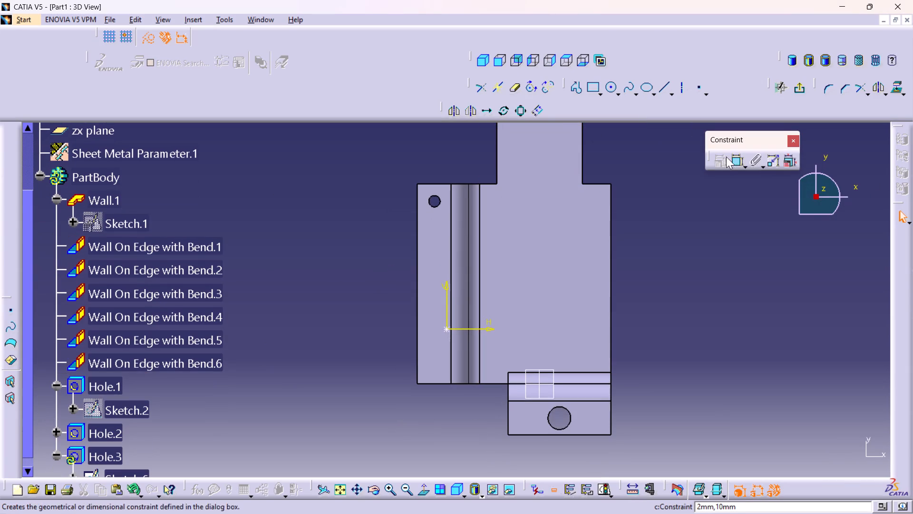
double_click(738, 157)
click(446, 329)
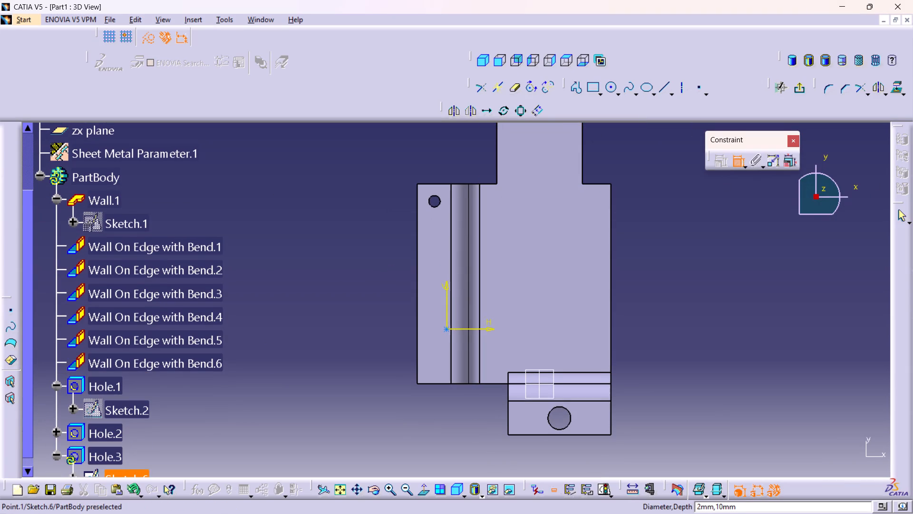
click(431, 385)
click(391, 355)
double_click(386, 350)
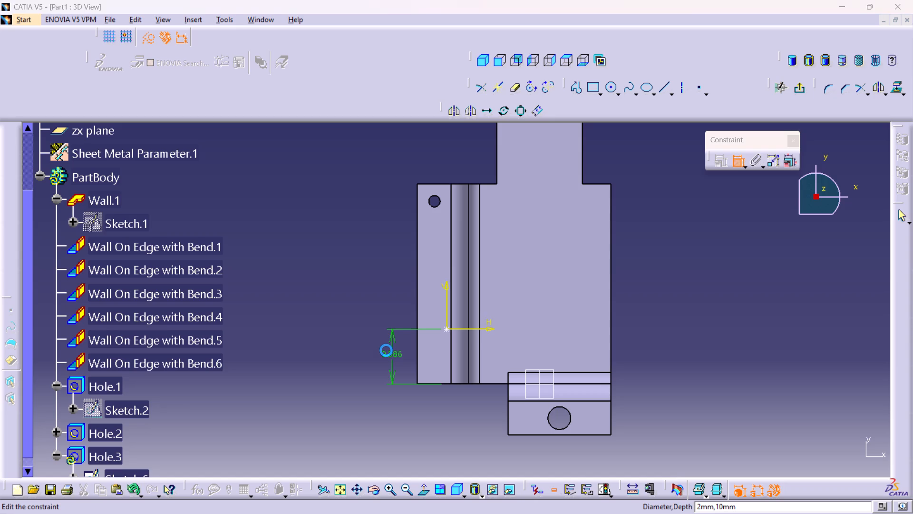
key(3)
key(Return)
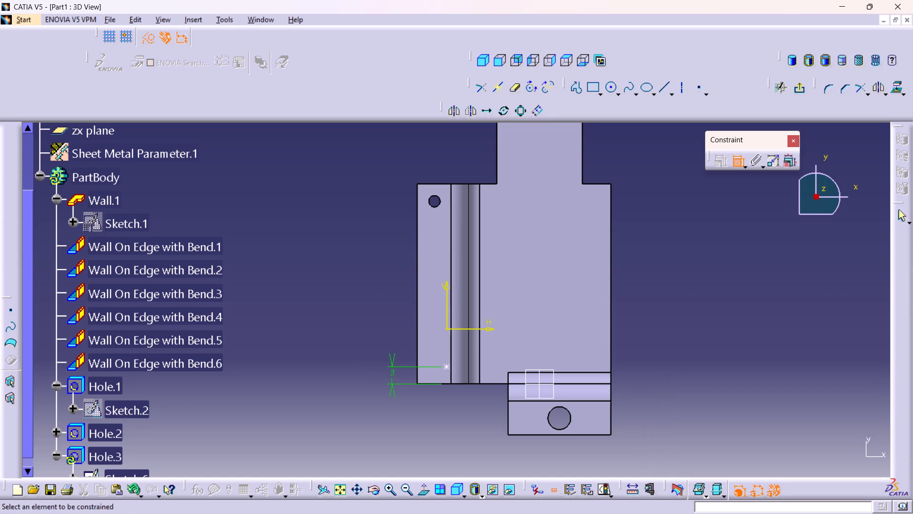
Constrain the second hole's centre 3 mm from the lip's long outer edge, exit the sketch and accept the 2 mm hole.
click(445, 368)
click(417, 376)
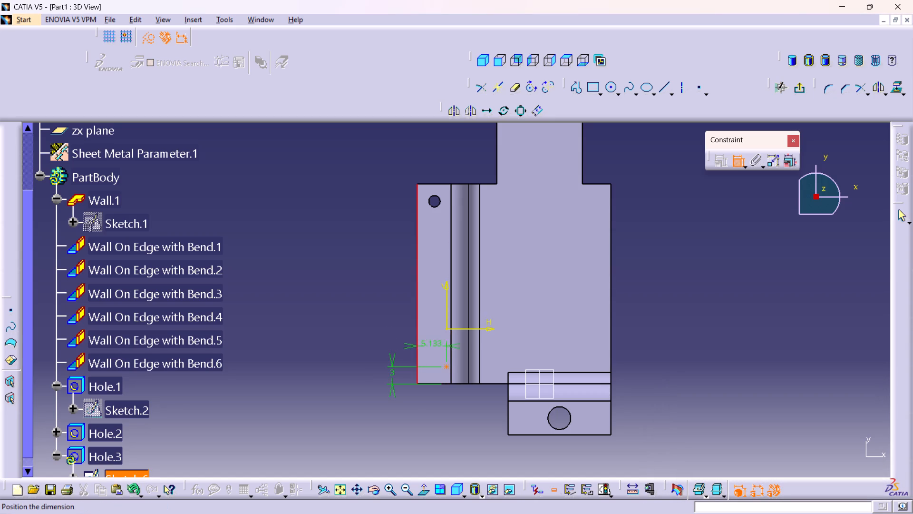
click(433, 405)
double_click(432, 404)
double_click(432, 404)
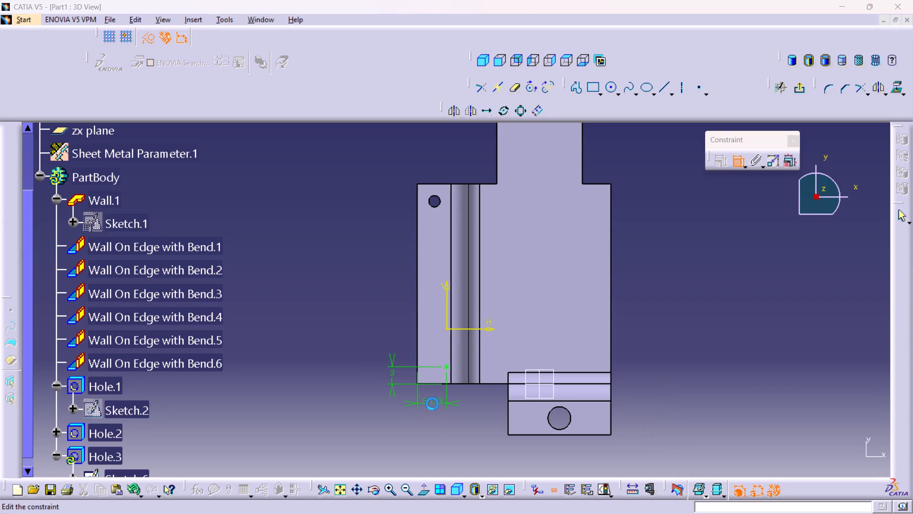
key(3)
key(Return)
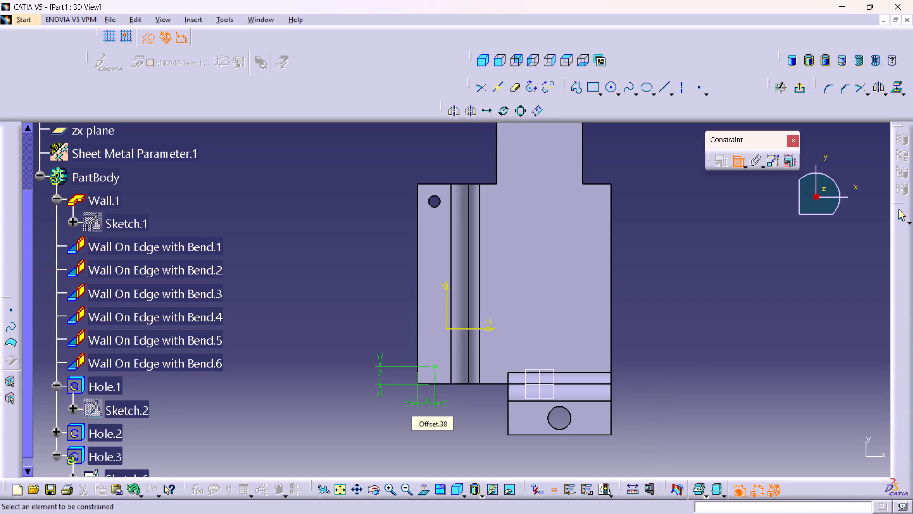
click(802, 90)
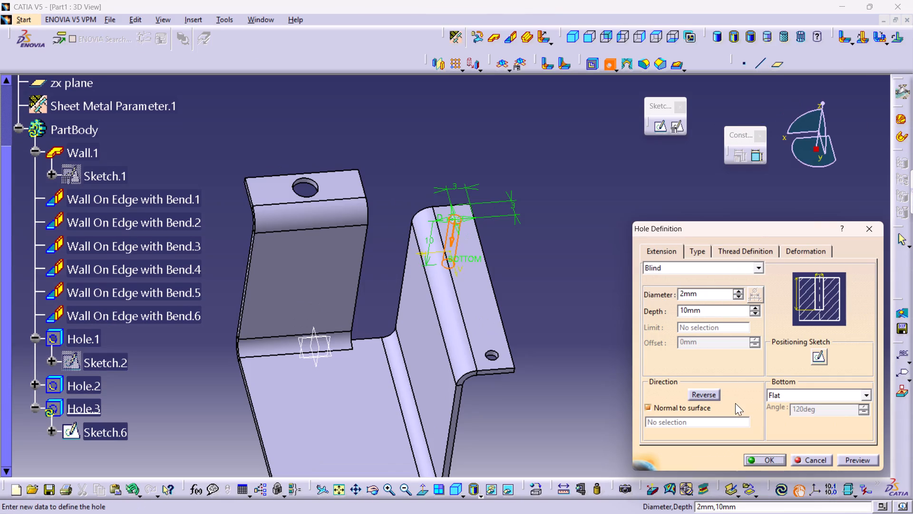
click(748, 456)
click(581, 355)
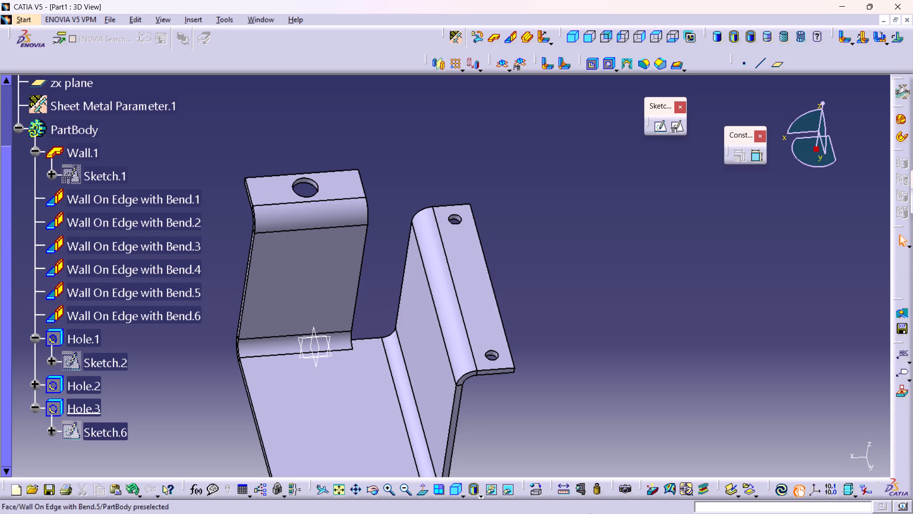
Start a 2 mm hole on the top face of the Wall On Edge with Bend.2 lip and open its positioning sketch.
middle_drag(553, 294, 561, 324)
right_click(553, 294)
middle_drag(572, 331, 571, 318)
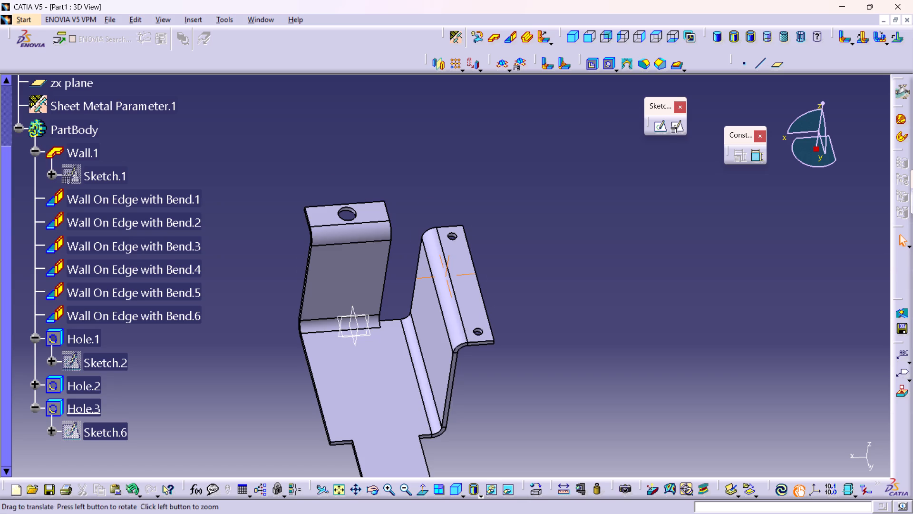
middle_drag(571, 318, 569, 290)
middle_drag(567, 304, 539, 208)
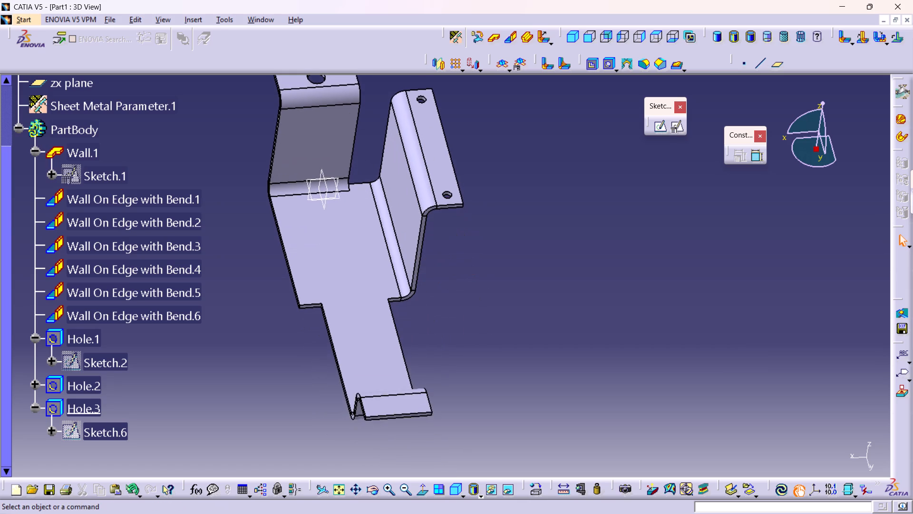
middle_drag(404, 320, 402, 290)
middle_drag(348, 394, 355, 343)
right_click(348, 394)
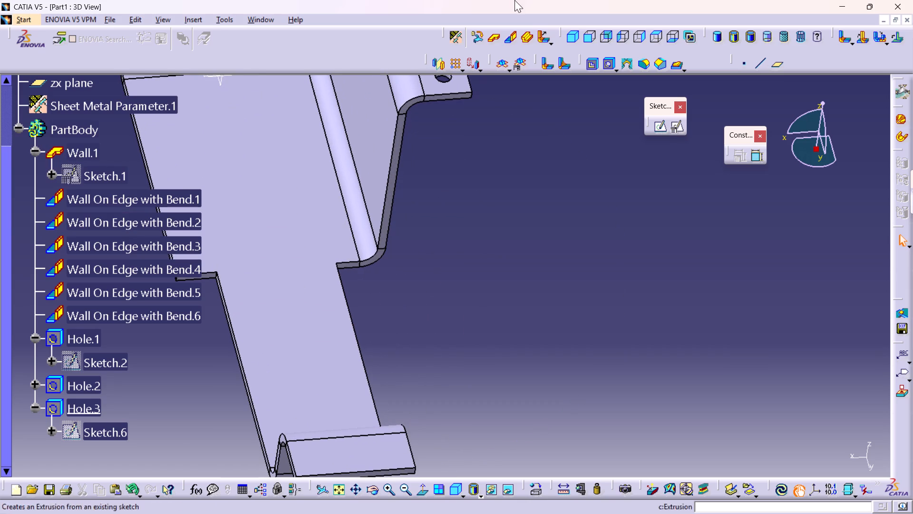
click(566, 42)
middle_drag(586, 358, 535, 265)
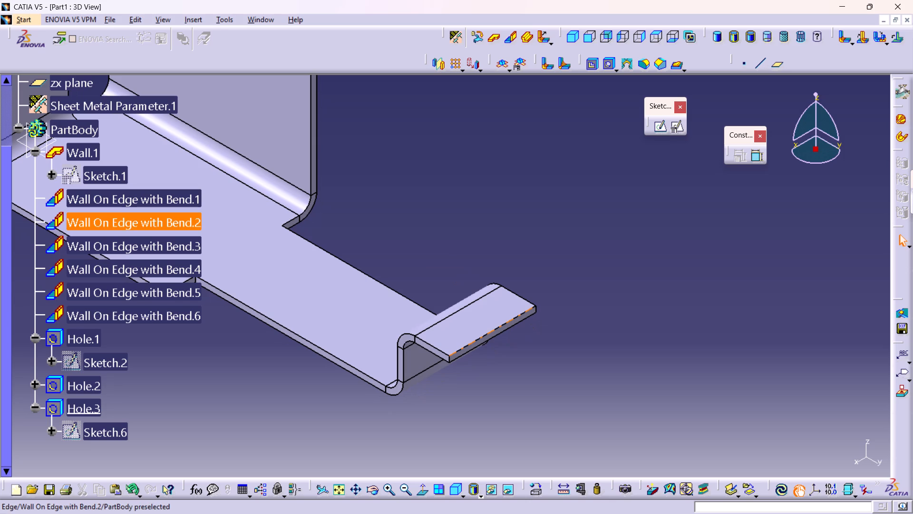
click(471, 332)
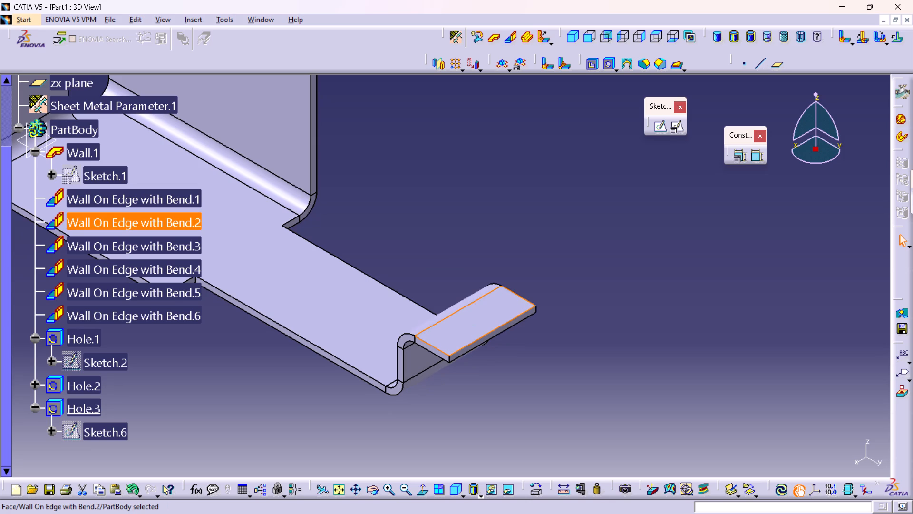
click(611, 62)
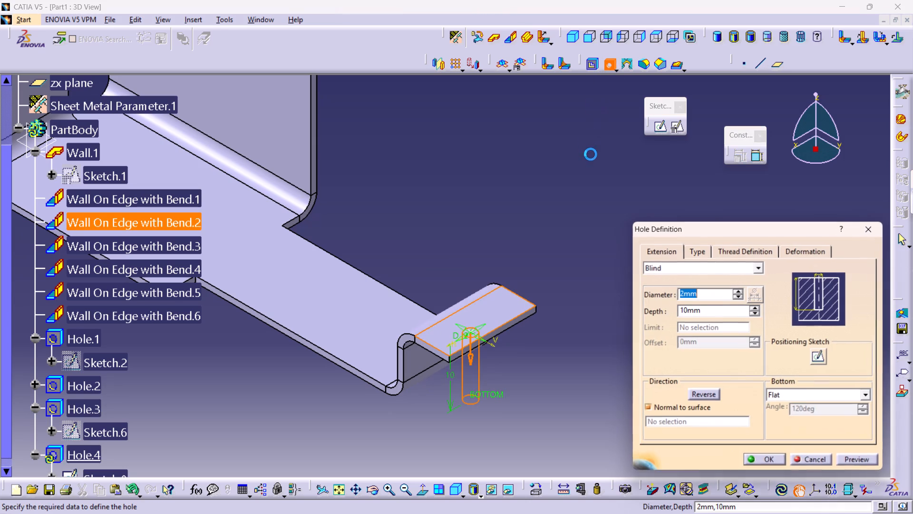
double_click(815, 350)
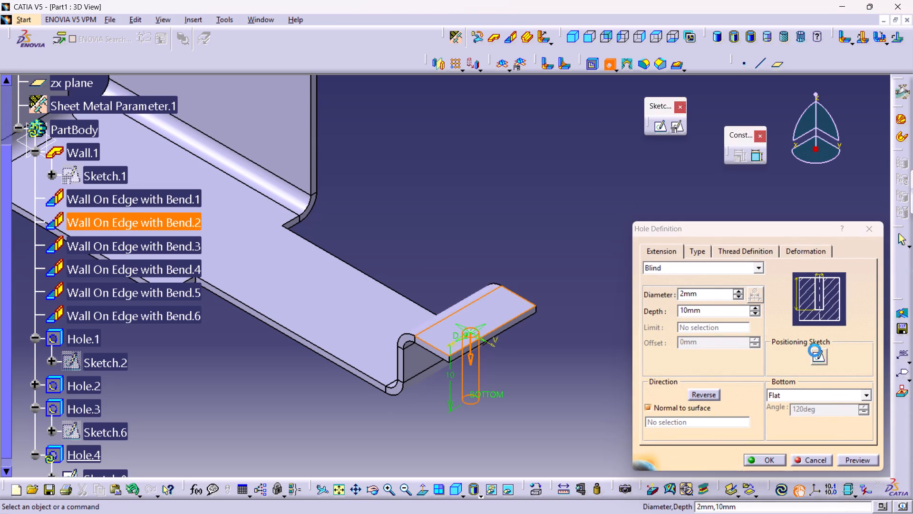
middle_drag(603, 378, 608, 393)
Dimension the hole's centre from one short edge and from the long outer edge of the Wall On Edge with Bend.2 lip.
double_click(734, 161)
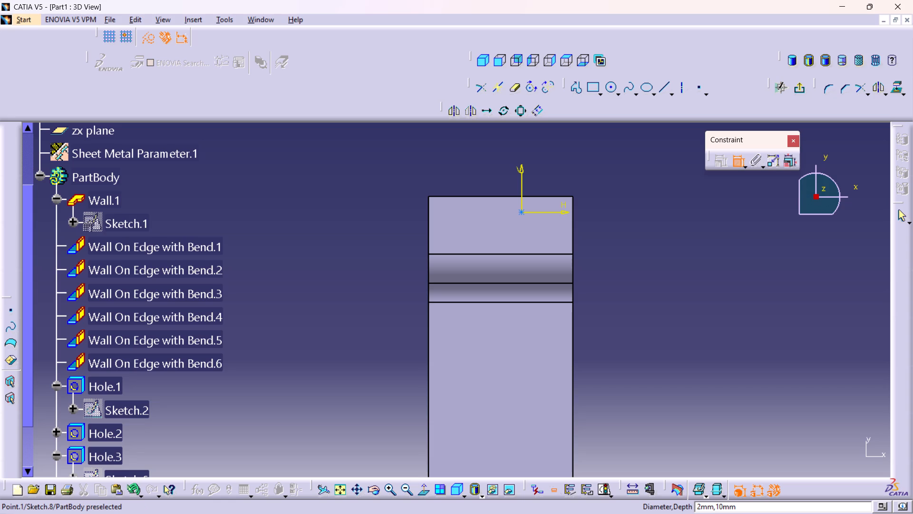
click(519, 213)
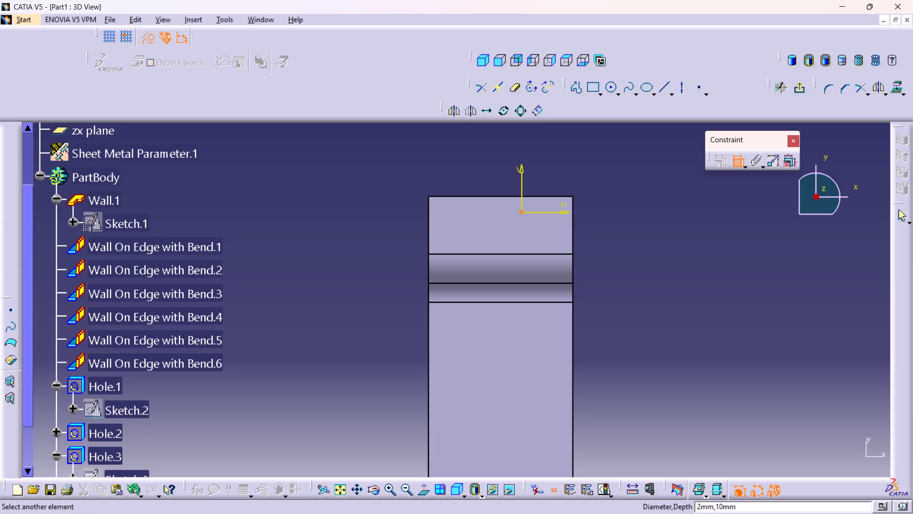
drag(573, 237, 571, 225)
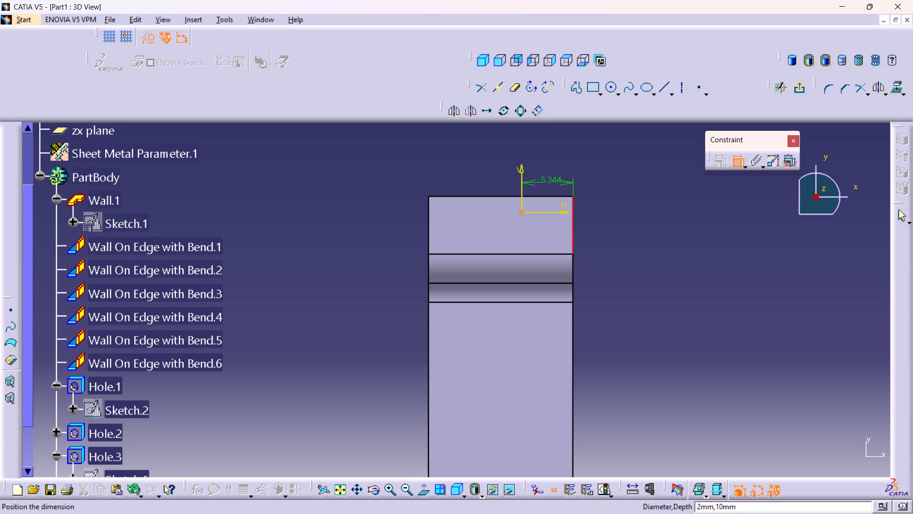
click(549, 176)
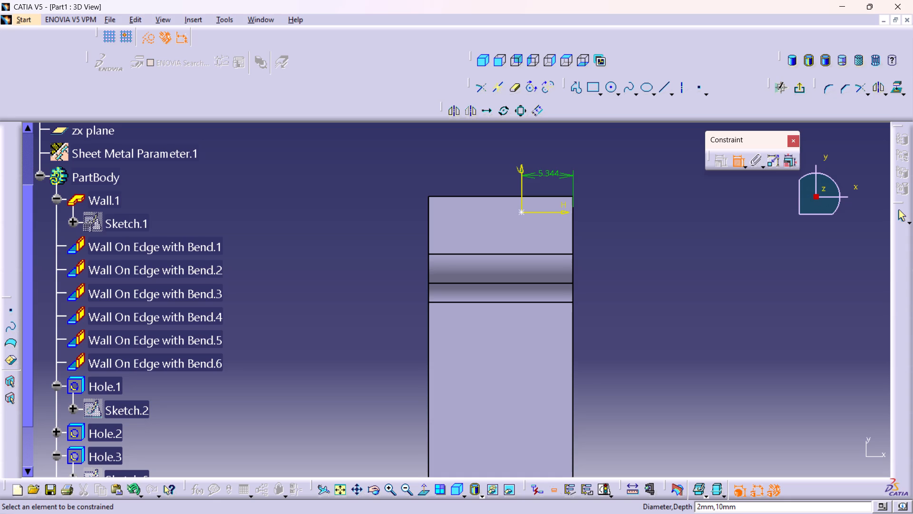
click(521, 211)
click(540, 197)
click(611, 201)
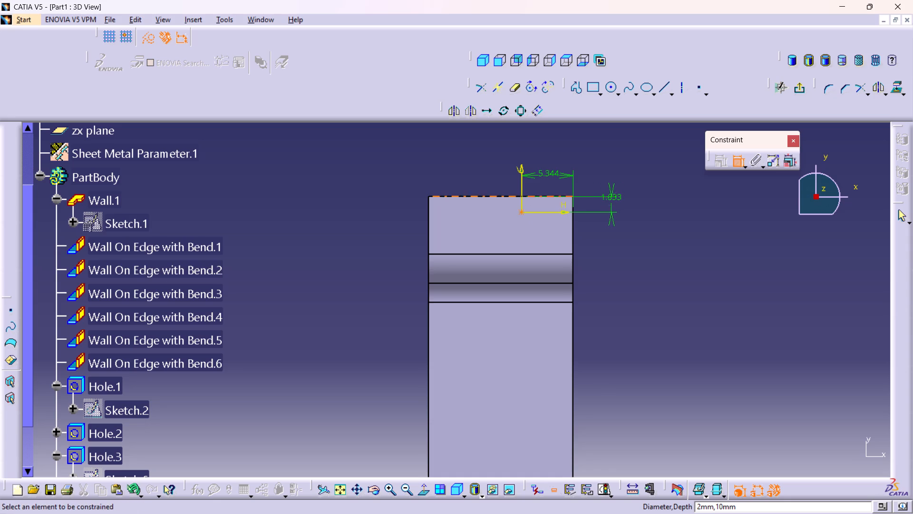
Set both of the hole centre's edge distances to 3 mm, exit the sketch and accept the 2 mm hole.
double_click(608, 196)
key(3)
key(Return)
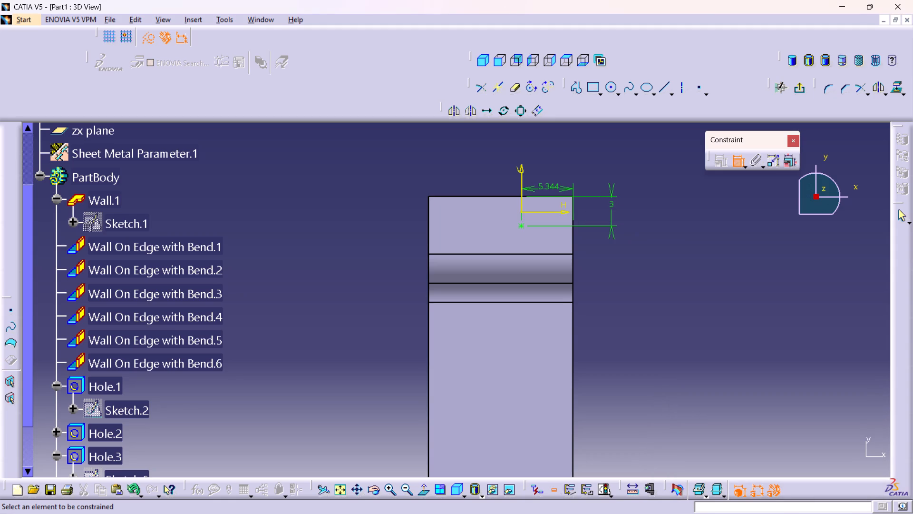
double_click(549, 182)
key(3)
key(Return)
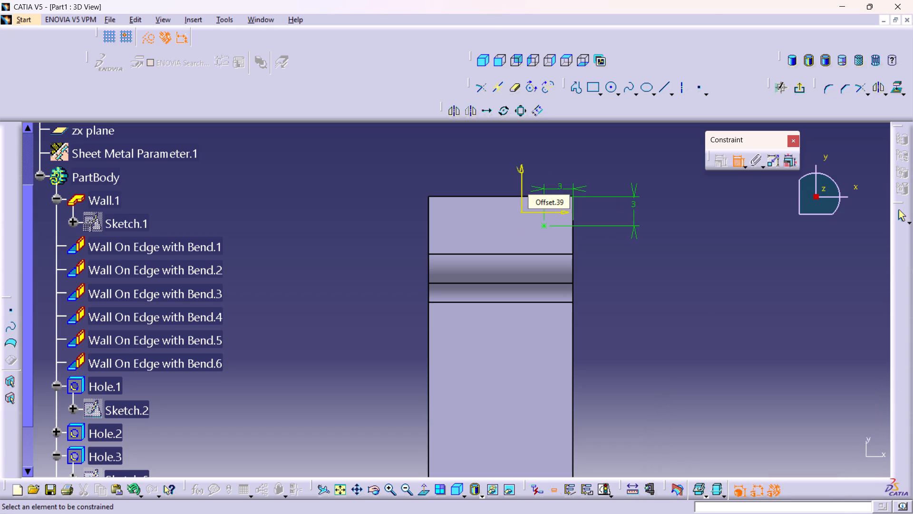
click(807, 90)
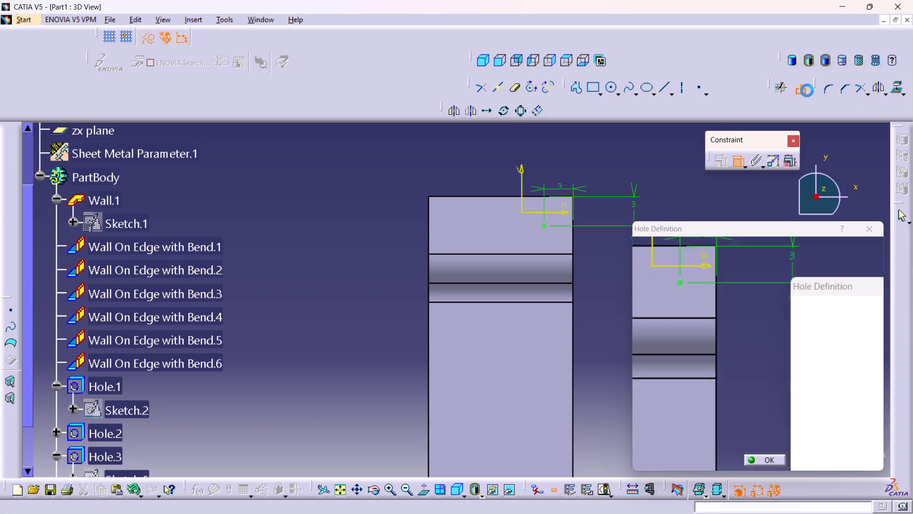
click(775, 458)
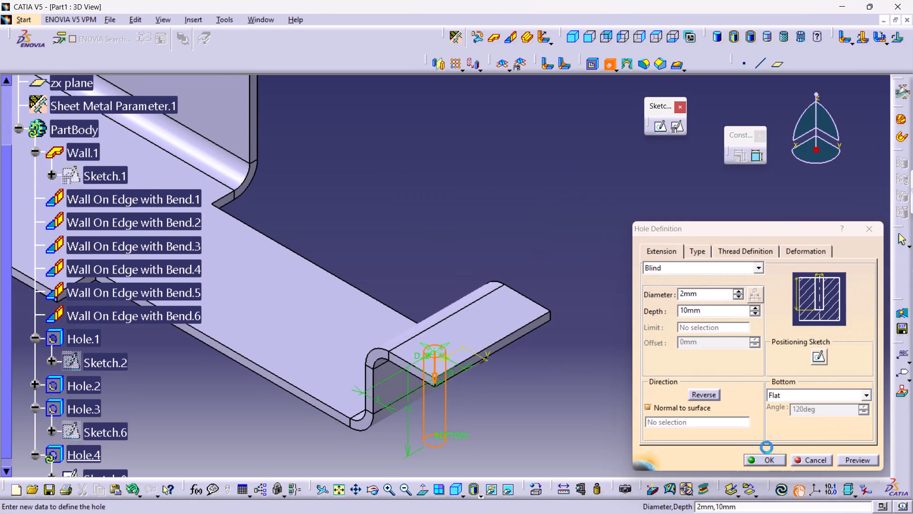
click(554, 400)
Mirror Hole.4 about the yz plane to add the second hole on the Wall On Edge with Bend.2 lip.
middle_drag(554, 376, 566, 389)
right_click(554, 376)
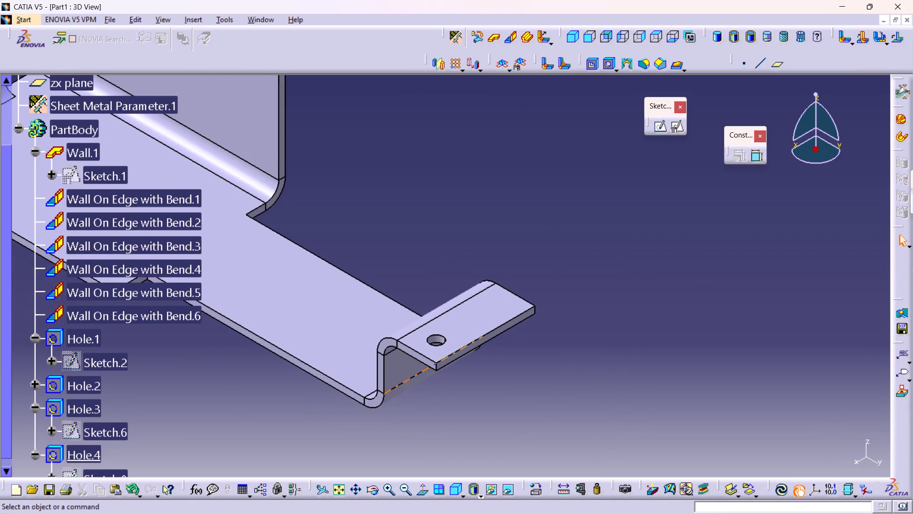
scroll(155, 296, down, 5)
click(76, 252)
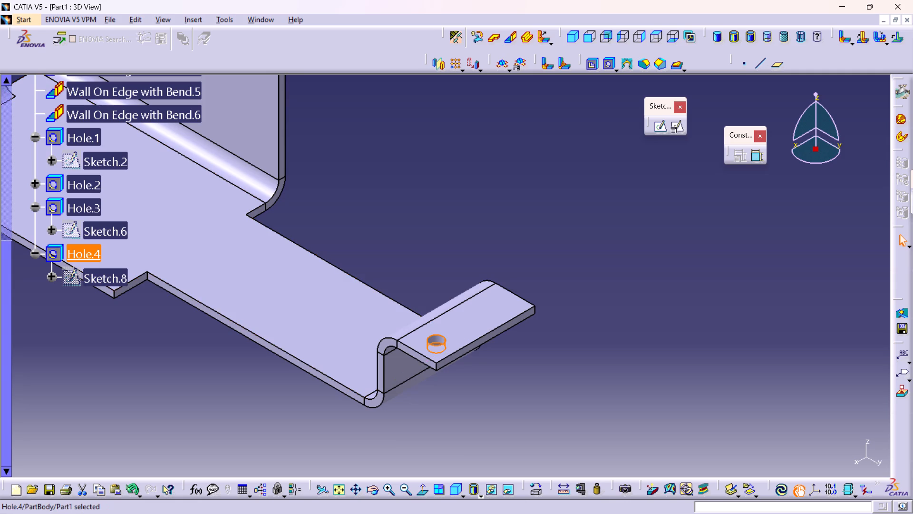
middle_drag(395, 227, 424, 266)
right_click(397, 227)
middle_drag(430, 234, 452, 261)
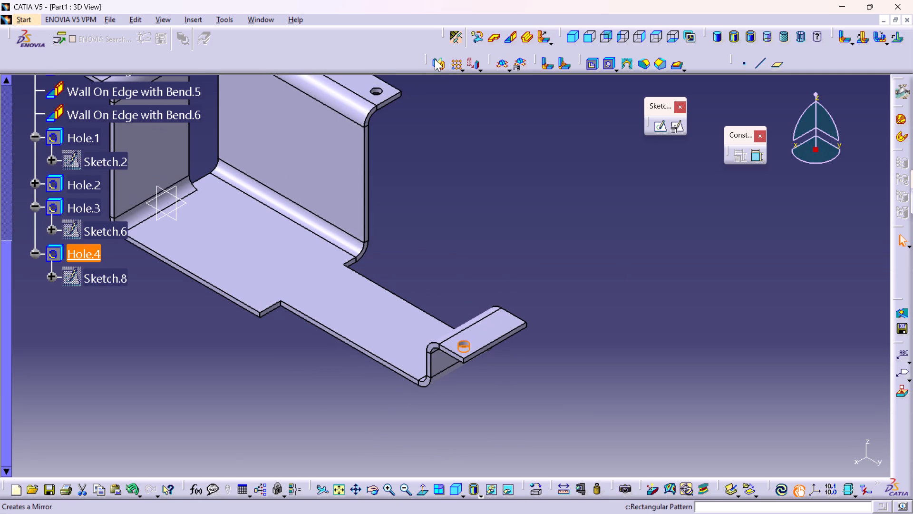
click(432, 58)
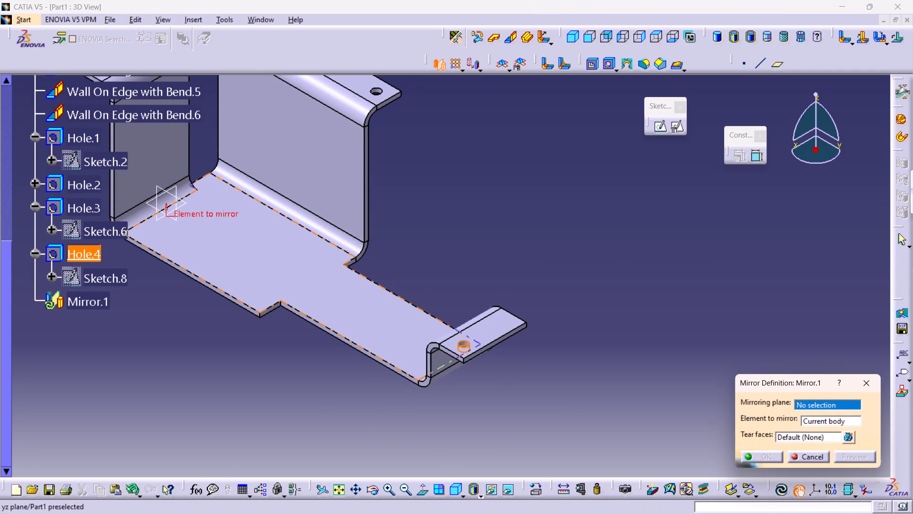
click(175, 221)
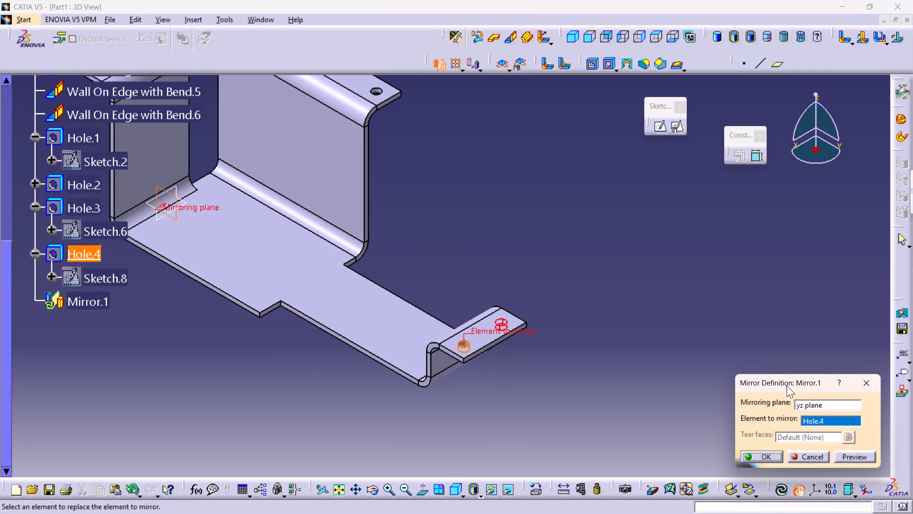
click(760, 456)
click(623, 384)
Unfold the finished part into its flat view and examine the flat pattern with its bend lines and holes.
middle_drag(476, 359, 581, 367)
right_drag(476, 359, 581, 367)
click(569, 41)
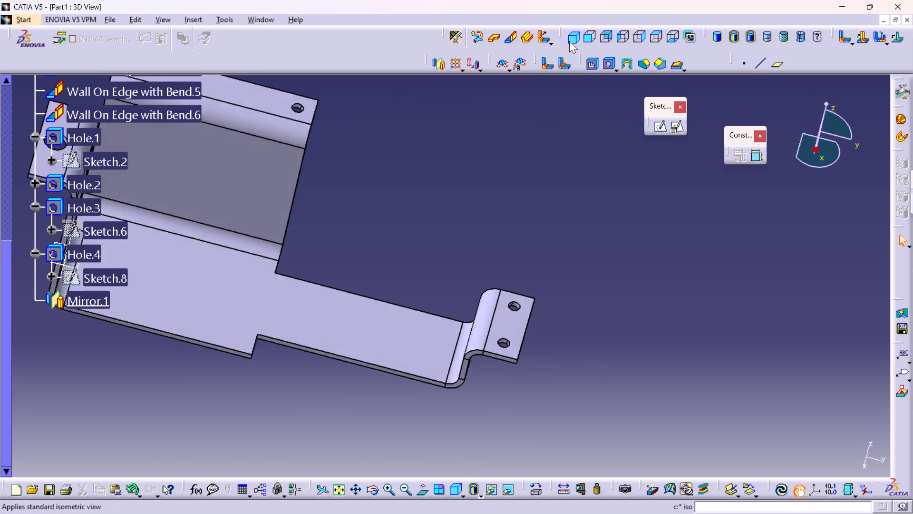
middle_drag(452, 220, 478, 277)
right_click(452, 220)
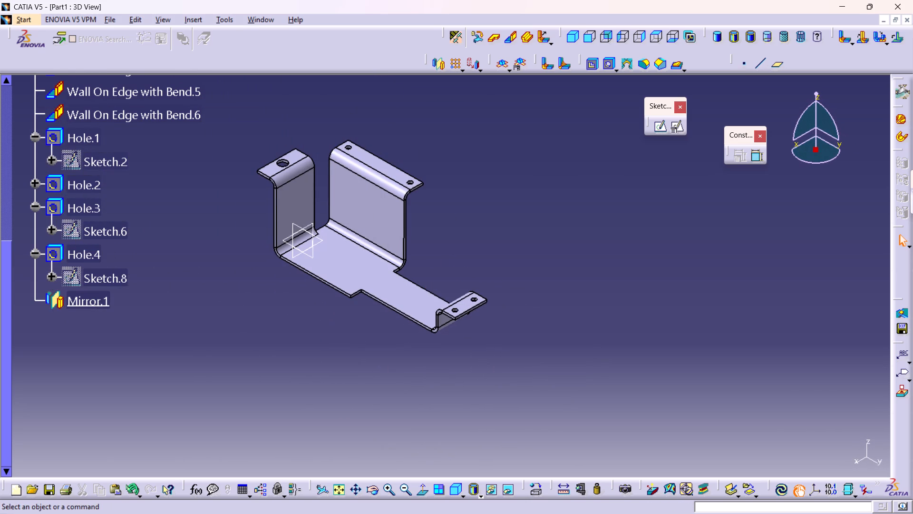
middle_drag(463, 256, 463, 247)
right_click(463, 256)
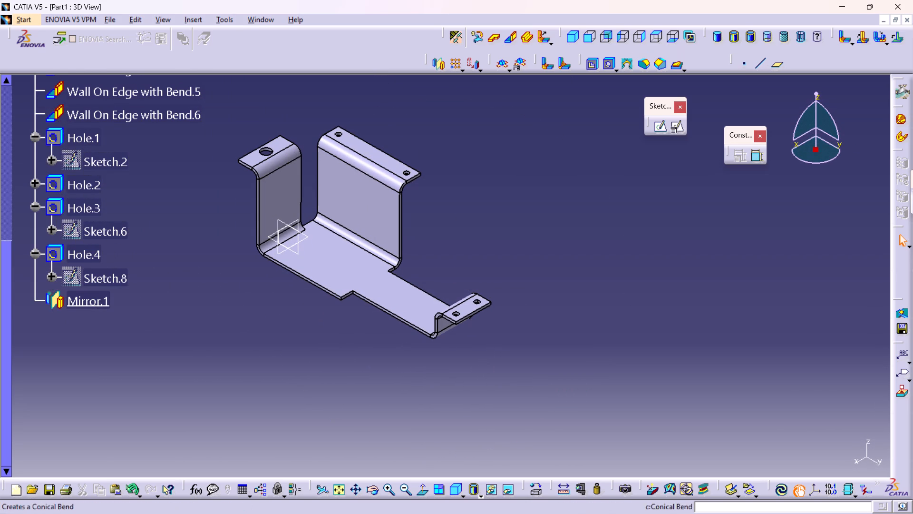
click(501, 63)
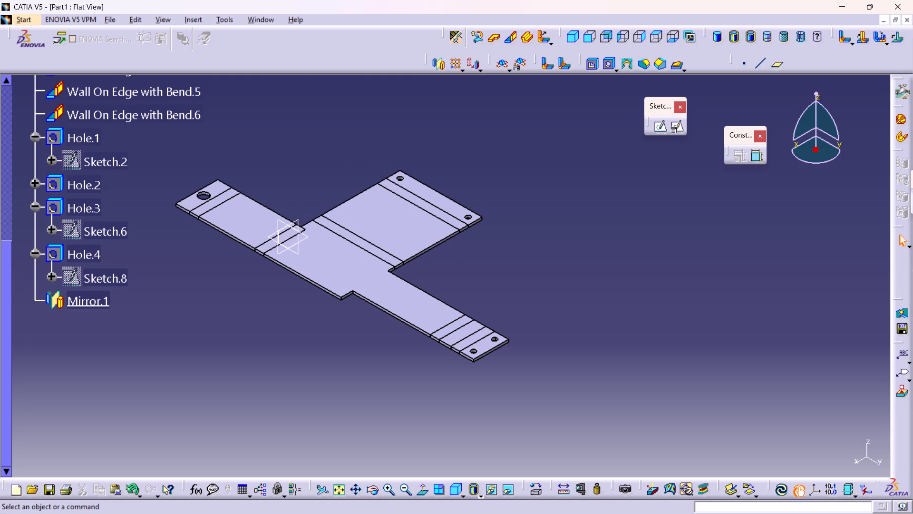
scroll(472, 291, up, 1)
middle_drag(472, 291, 471, 331)
right_drag(472, 291, 471, 331)
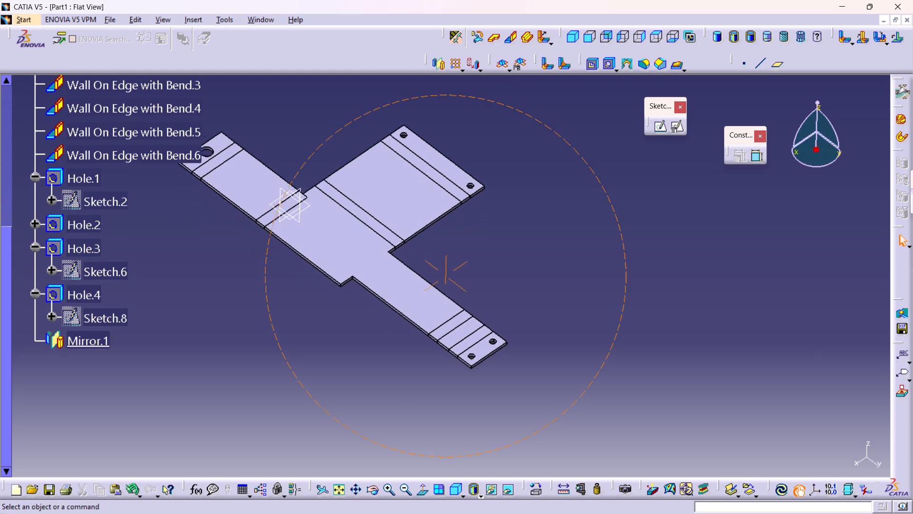
right_drag(471, 331, 489, 382)
middle_drag(471, 331, 489, 382)
middle_drag(298, 302, 299, 276)
right_click(298, 302)
middle_drag(521, 307, 638, 391)
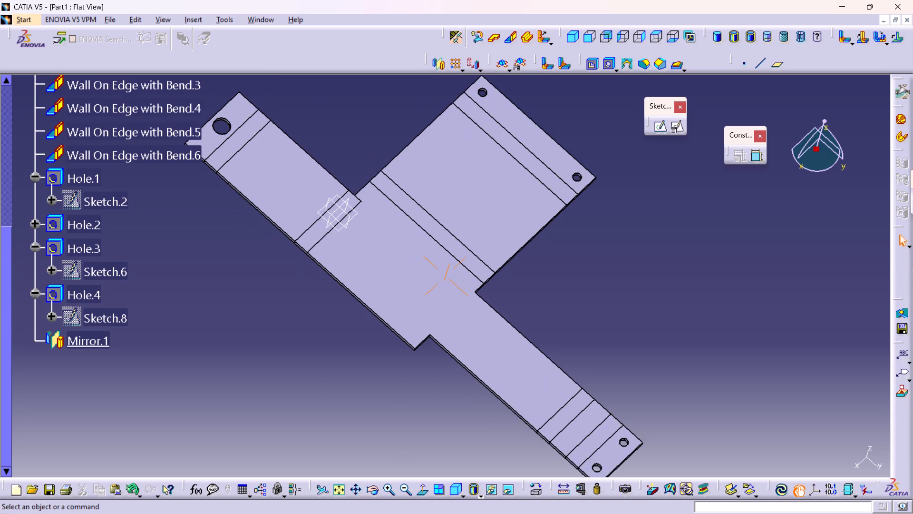
middle_drag(638, 391, 639, 391)
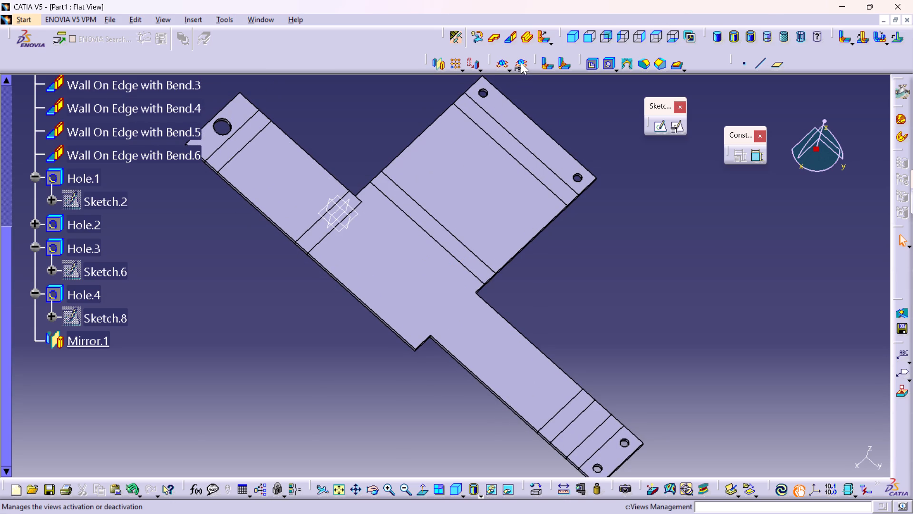
Check the list of views without changing it, fold the part back into its 3D shape and show it isometrically.
click(521, 62)
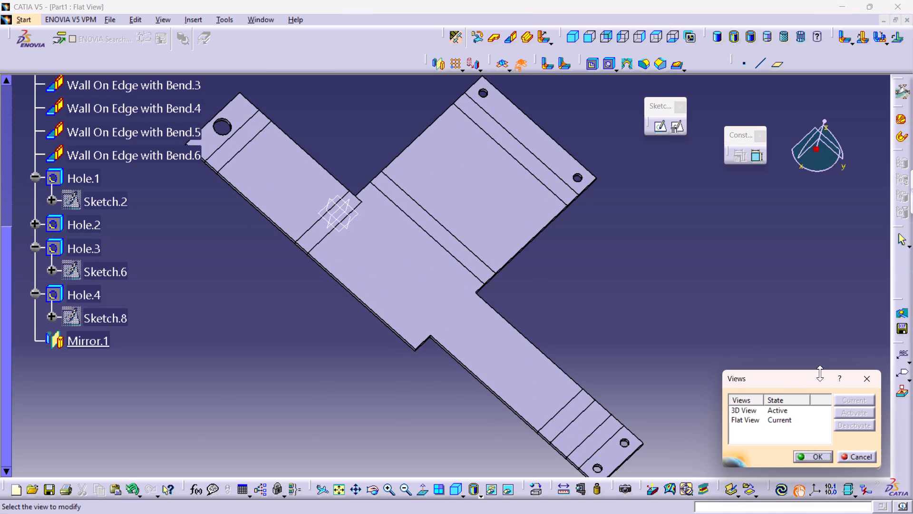
click(869, 385)
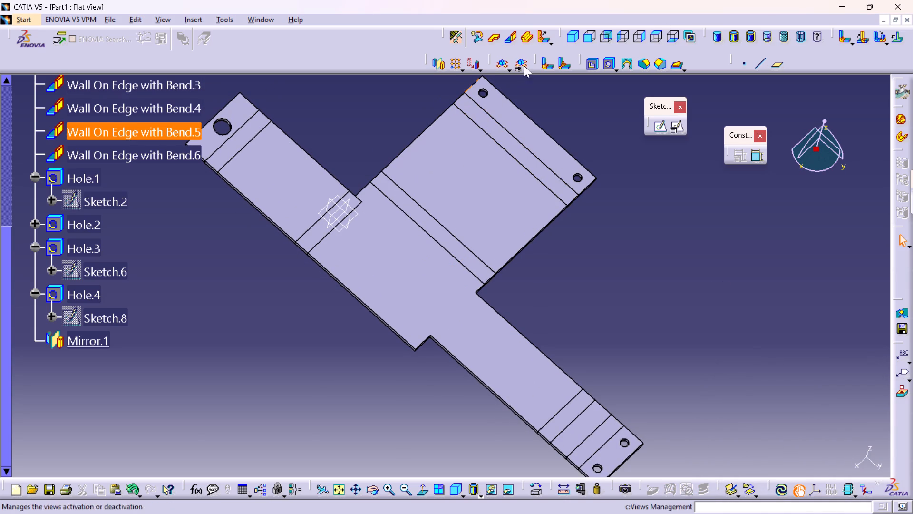
click(499, 60)
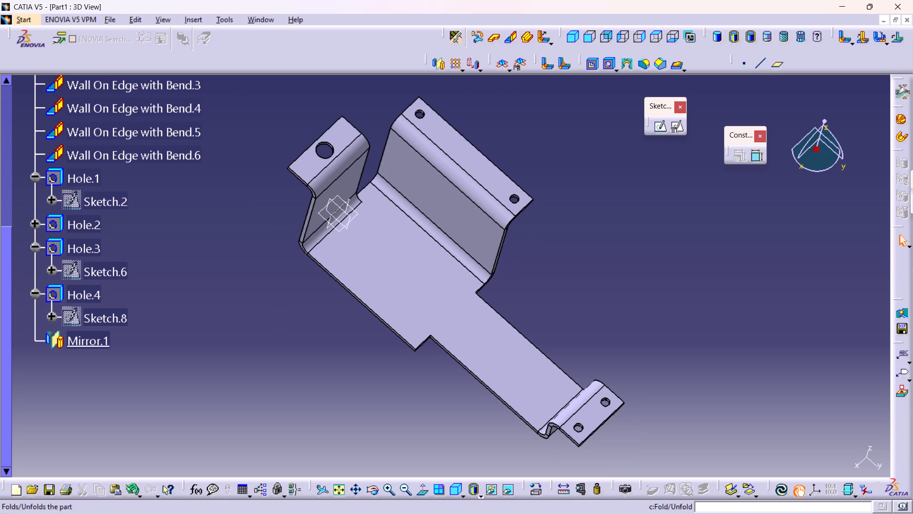
click(573, 37)
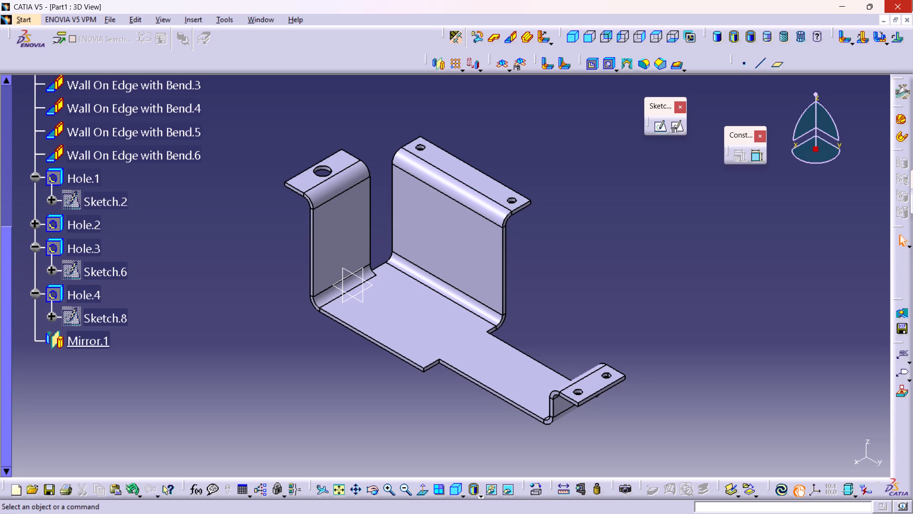
Save the folded part as a CATPart named 8 in the wireframe folder.
scroll(912, 0, up, 1)
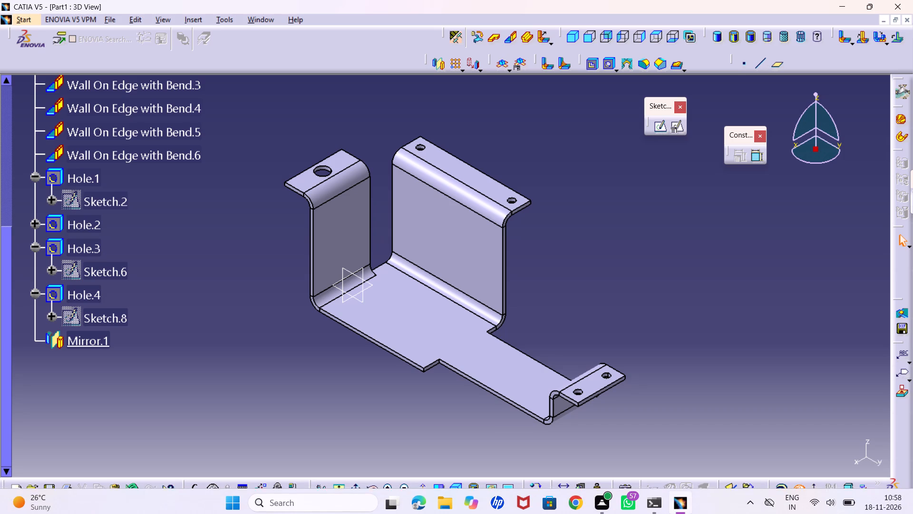
middle_click(608, 349)
right_click(608, 349)
middle_drag(588, 329, 589, 342)
right_click(588, 329)
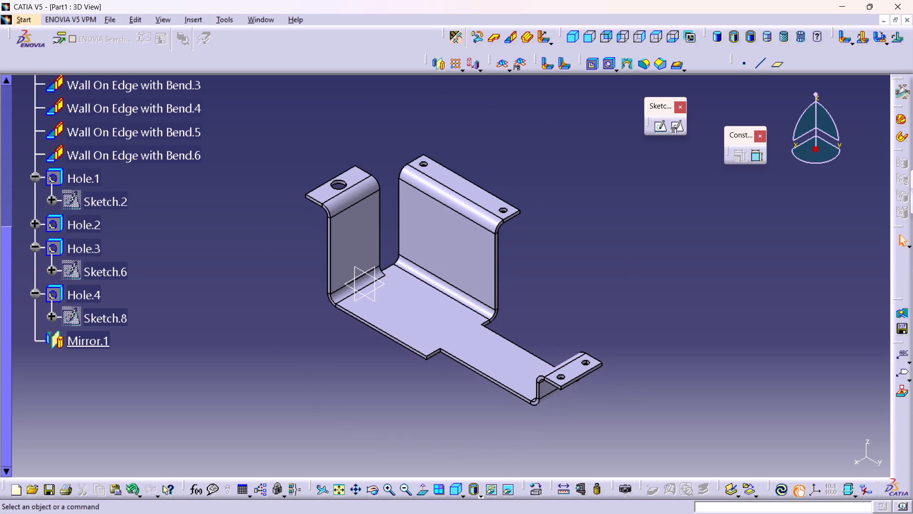
key(ctrl+s)
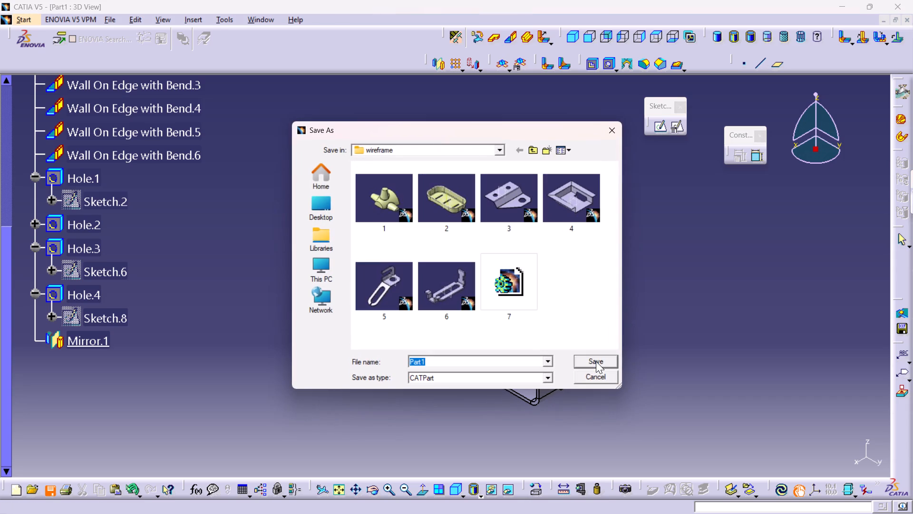
key(8)
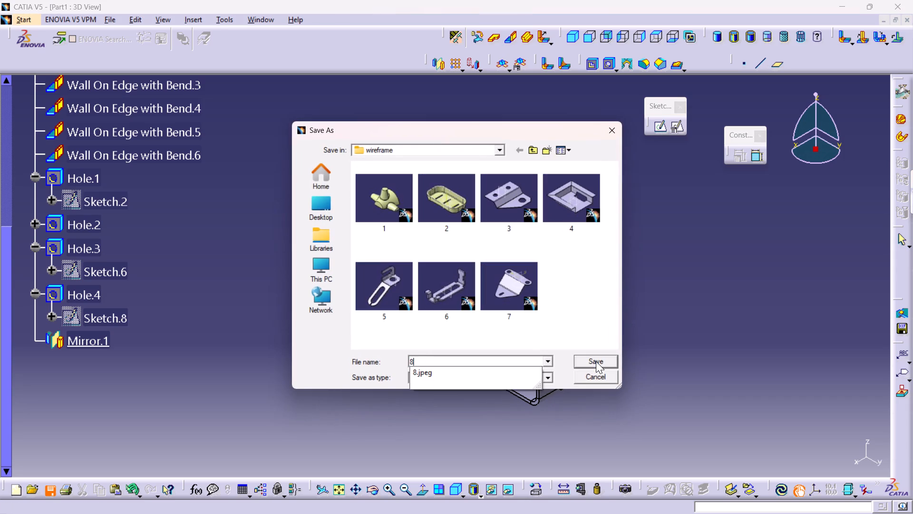
key(Return)
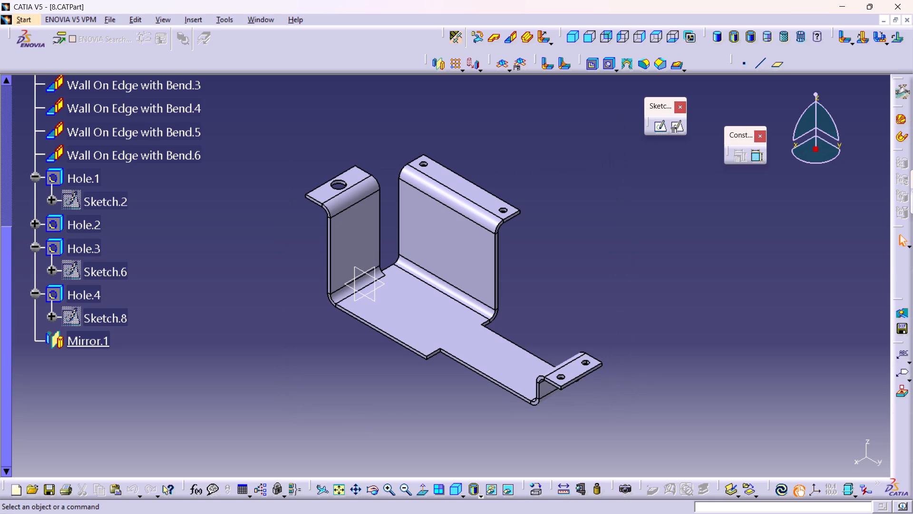
Print the part's isometric view to a PDF document named 8 in the wireframe folder.
key(ctrl+bracketleft)
key(ctrl+p)
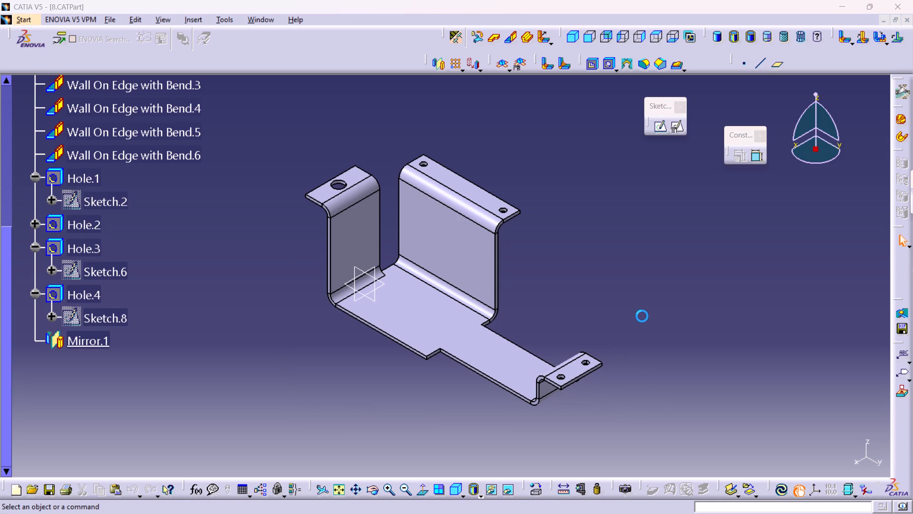
click(762, 459)
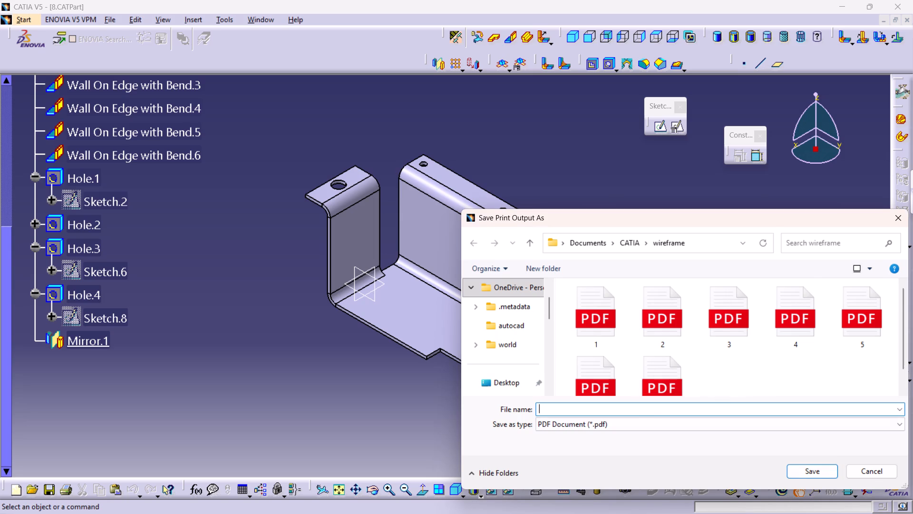
scroll(608, 380, down, 3)
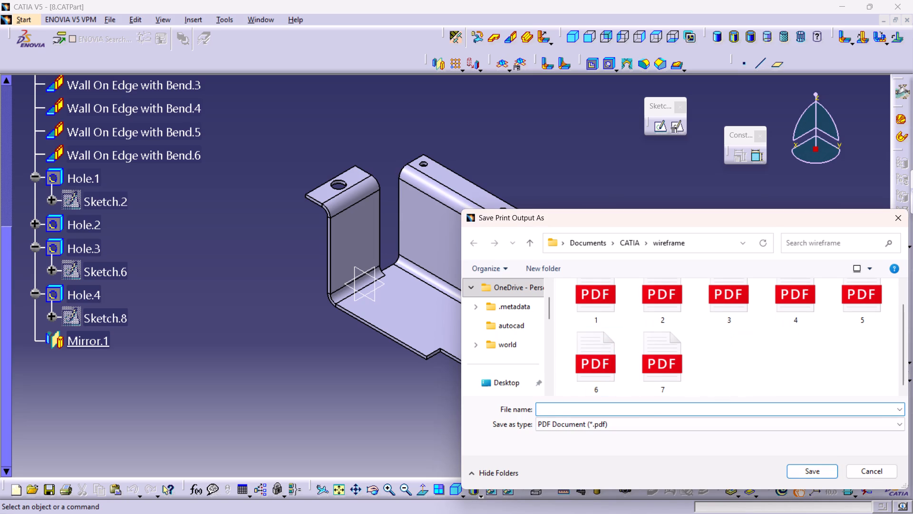
key(8)
key(Return)
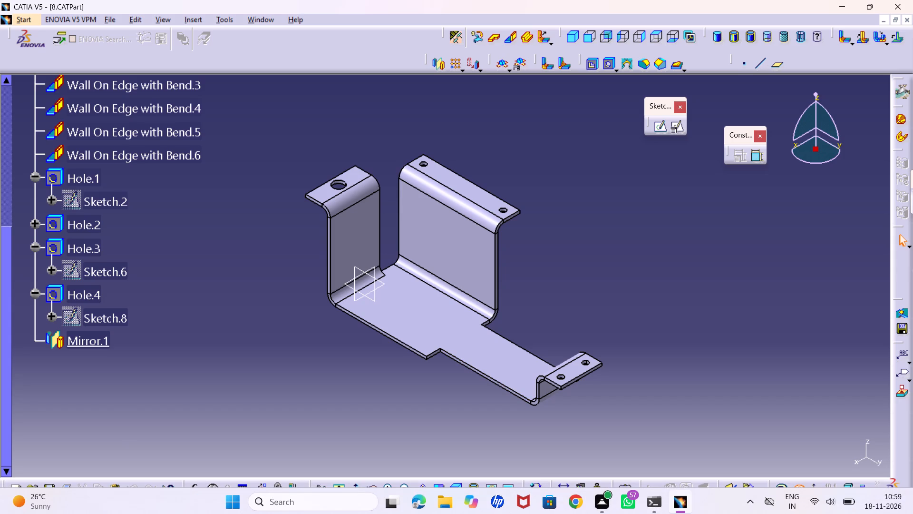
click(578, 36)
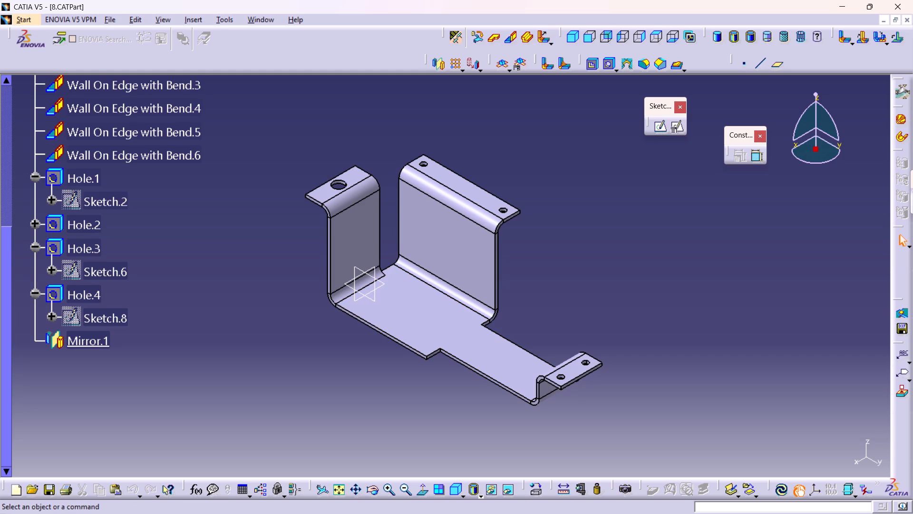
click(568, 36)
Save the part file 8 again.
key(ctrl+s)
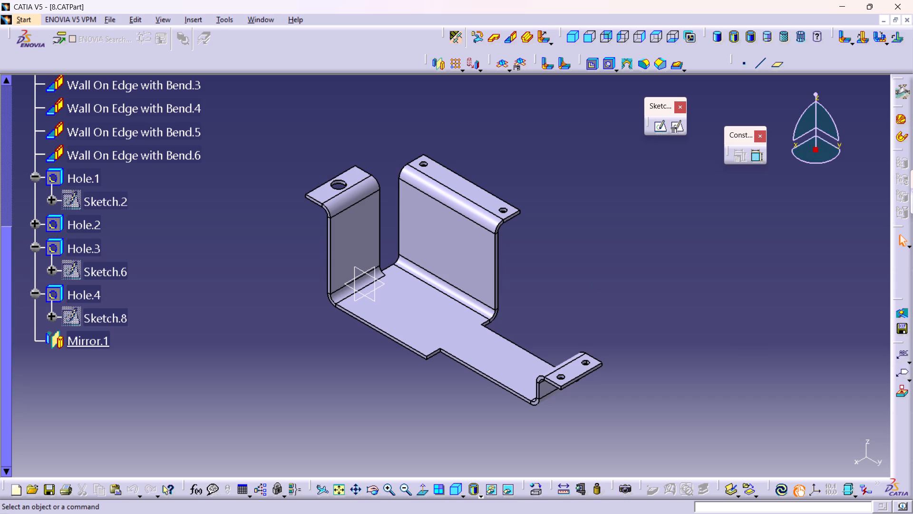